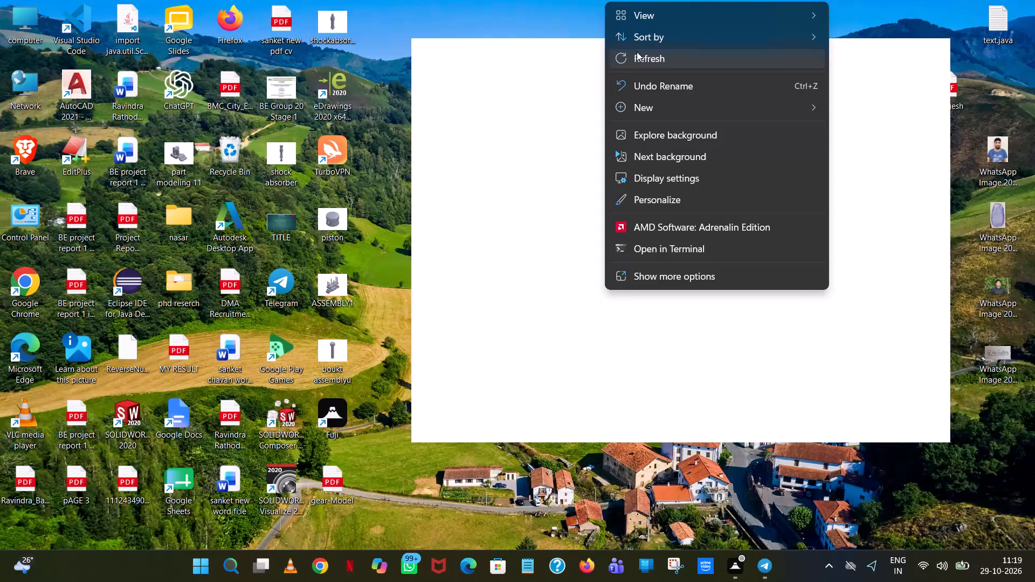
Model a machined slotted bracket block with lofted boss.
Launch SOLIDWORKS 2020 and create a new part document.
{"action": "left_click", "coordinate": [637, 52]}
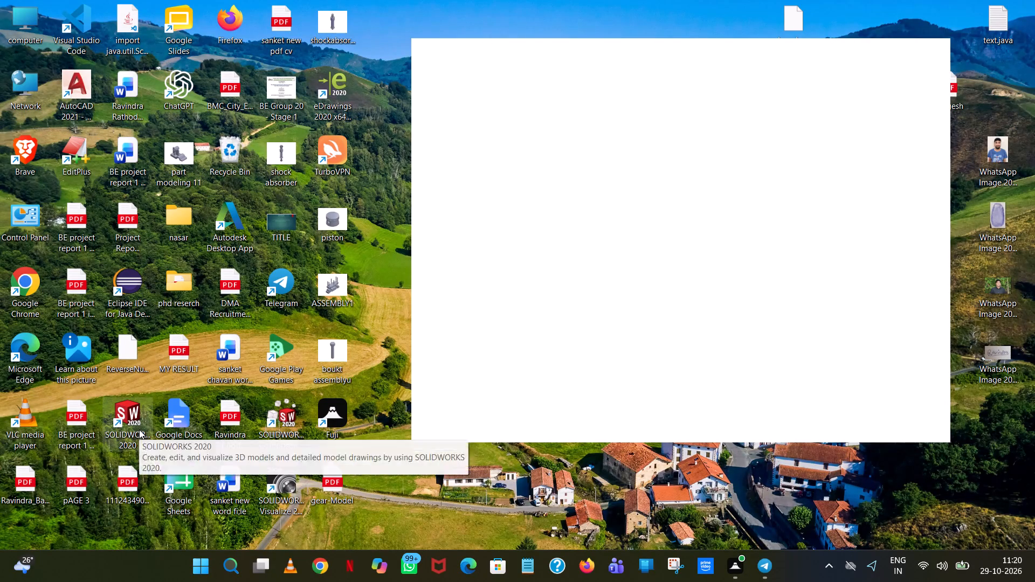
{"action": "double_click", "coordinate": [139, 429]}
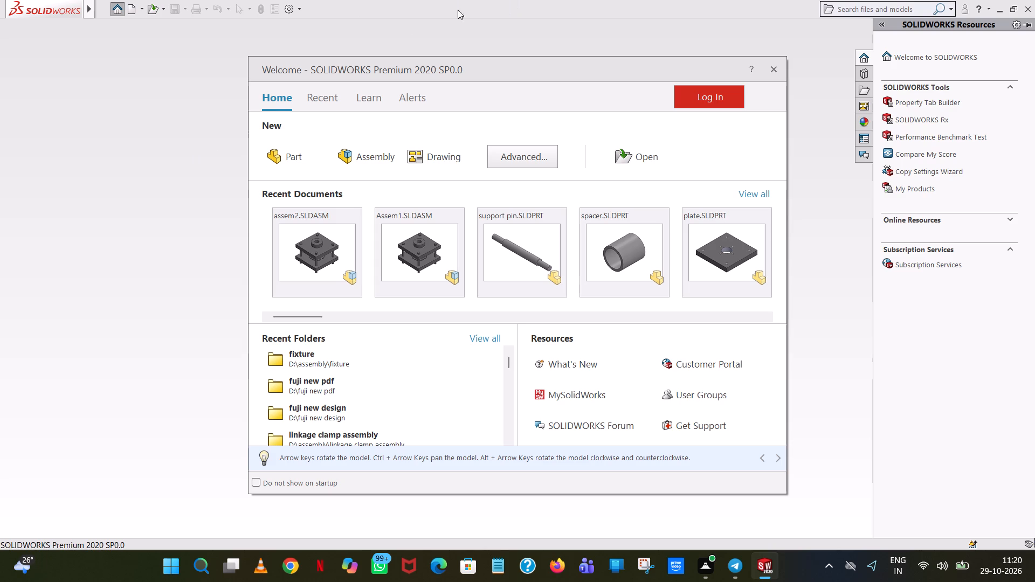
{"action": "left_click", "coordinate": [270, 160]}
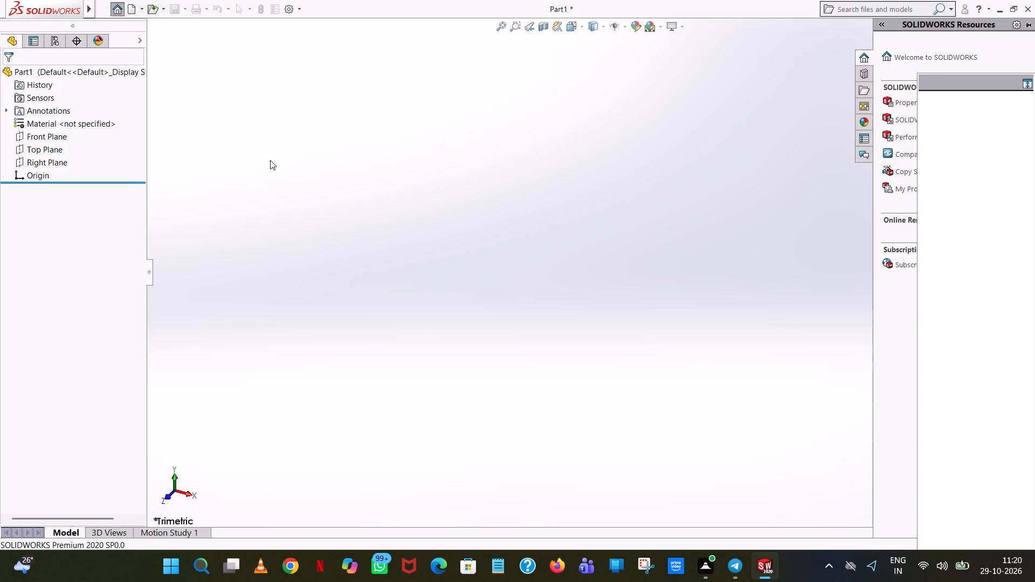
Start a sketch on the Front Plane and draw a 13 mm horizontal line rightward from the origin, continuing with a 44 mm vertical line upward.
{"action": "left_click", "coordinate": [38, 137]}
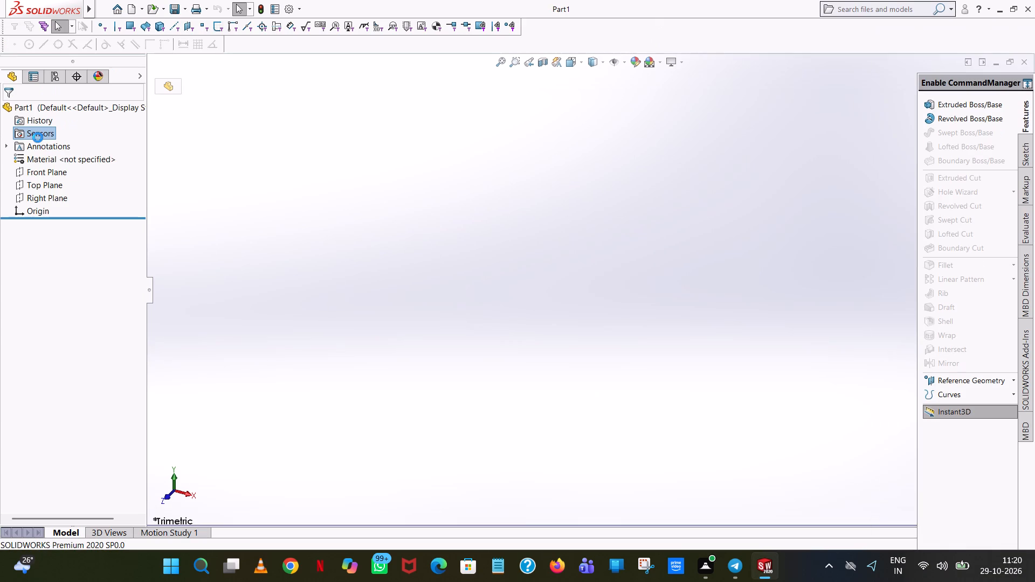
{"action": "left_click", "coordinate": [42, 170]}
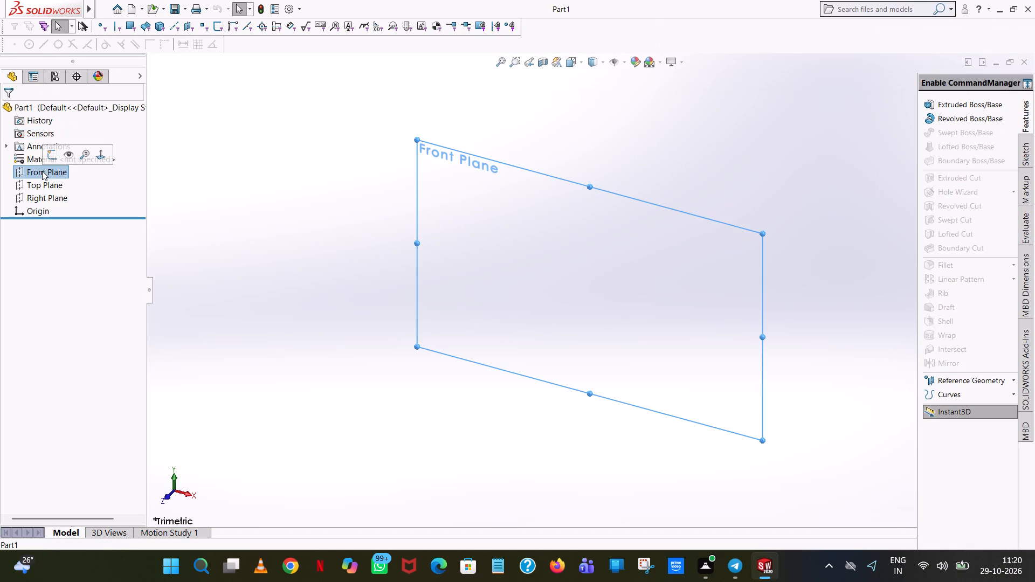
{"action": "left_click", "coordinate": [54, 154]}
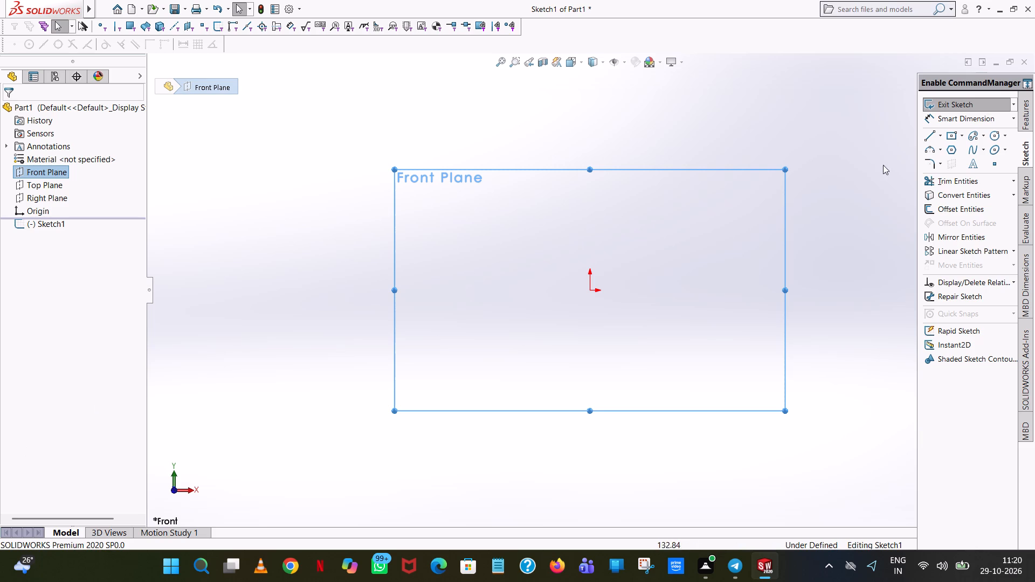
{"action": "left_click", "coordinate": [931, 136]}
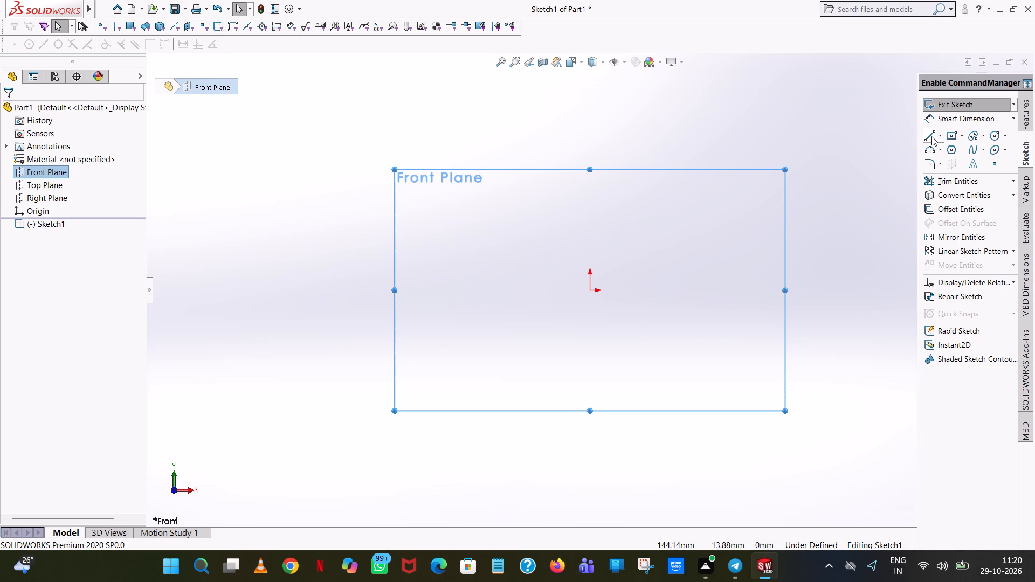
{"action": "left_click", "coordinate": [589, 289]}
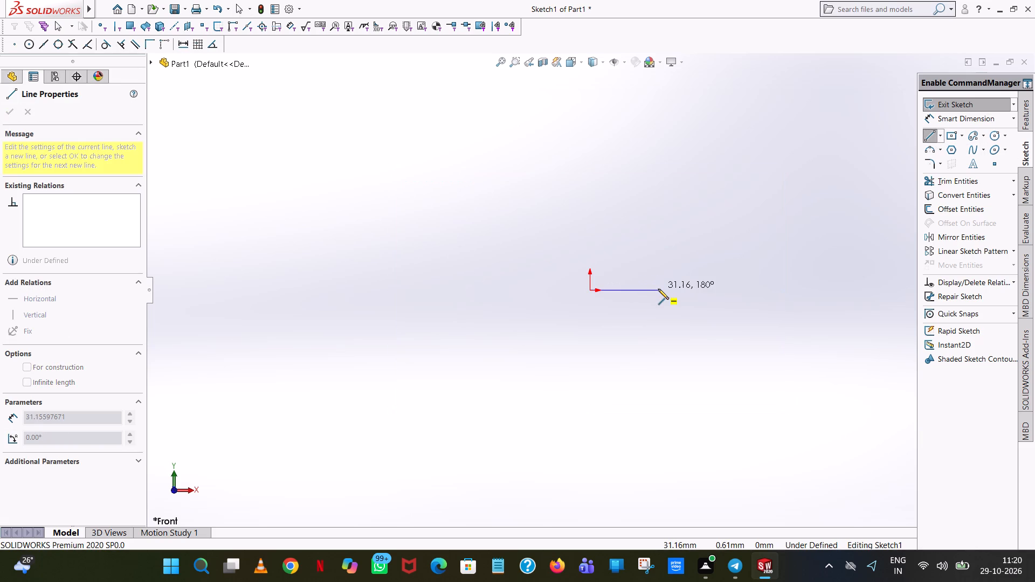
{"action": "left_click", "coordinate": [658, 289]}
{"action": "key", "text": "1"}
{"action": "key", "text": "3"}
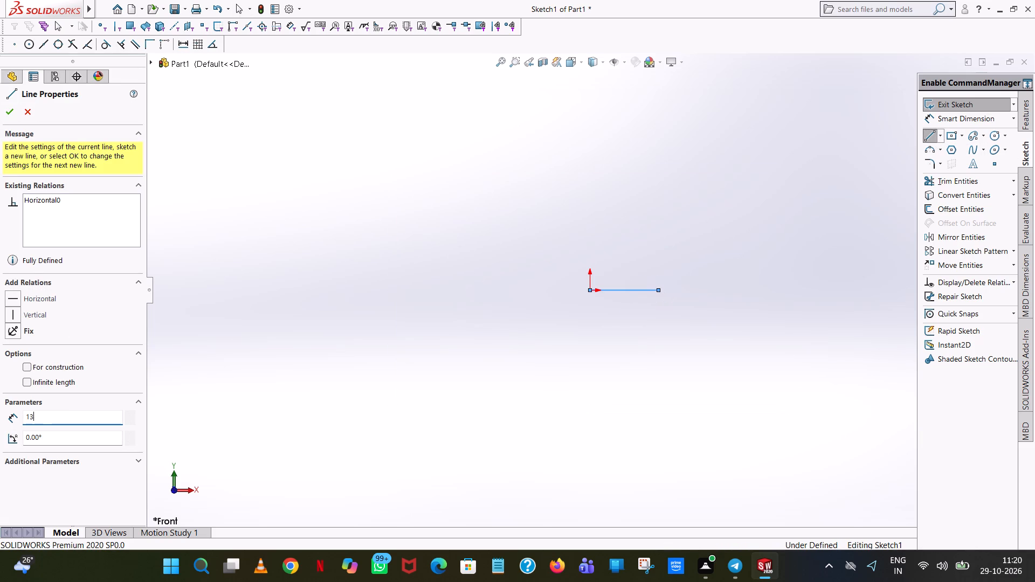
{"action": "key", "text": "Return"}
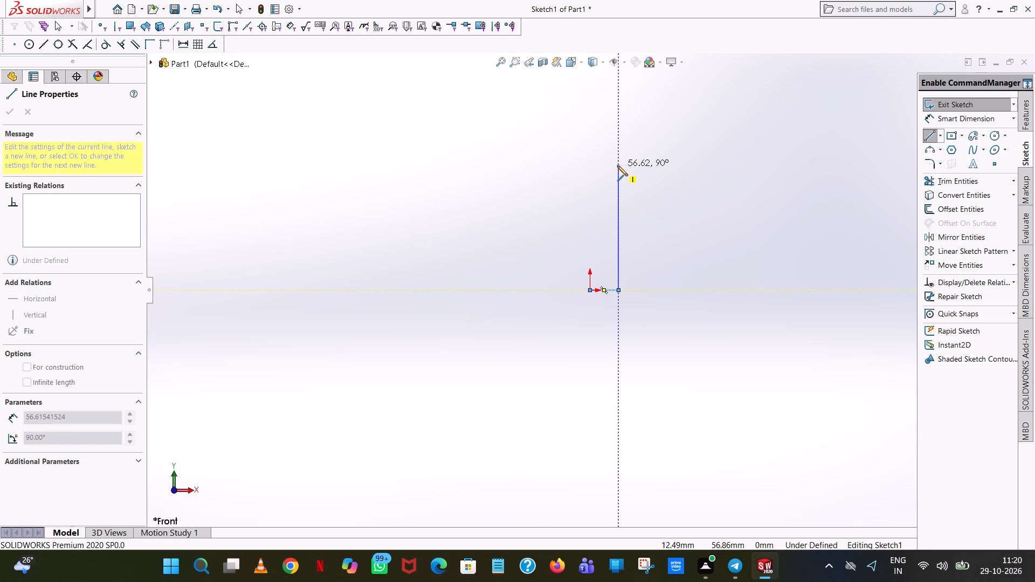
{"action": "left_click", "coordinate": [617, 165]}
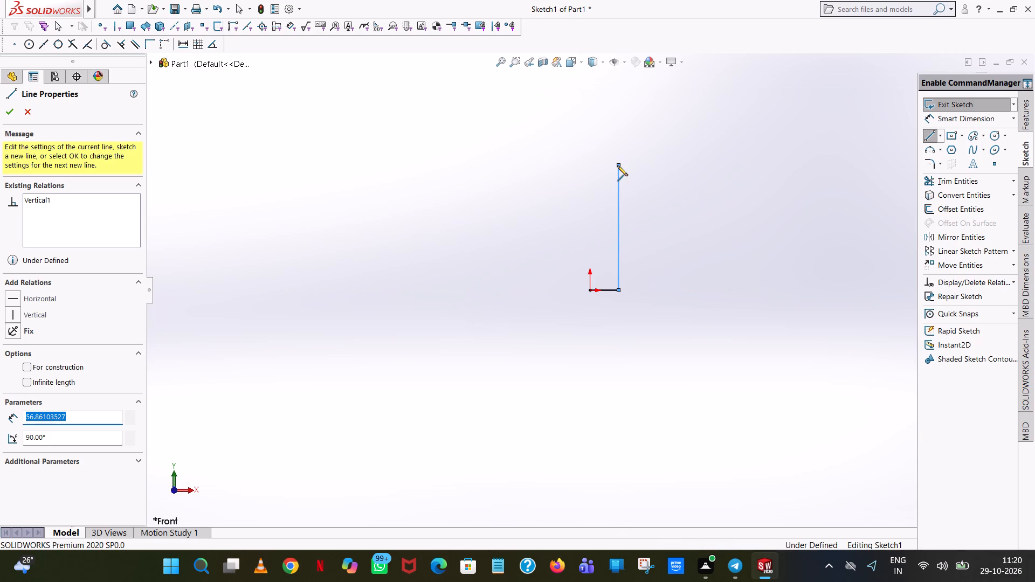
{"action": "type", "text": "44"}
{"action": "key", "text": "Return"}
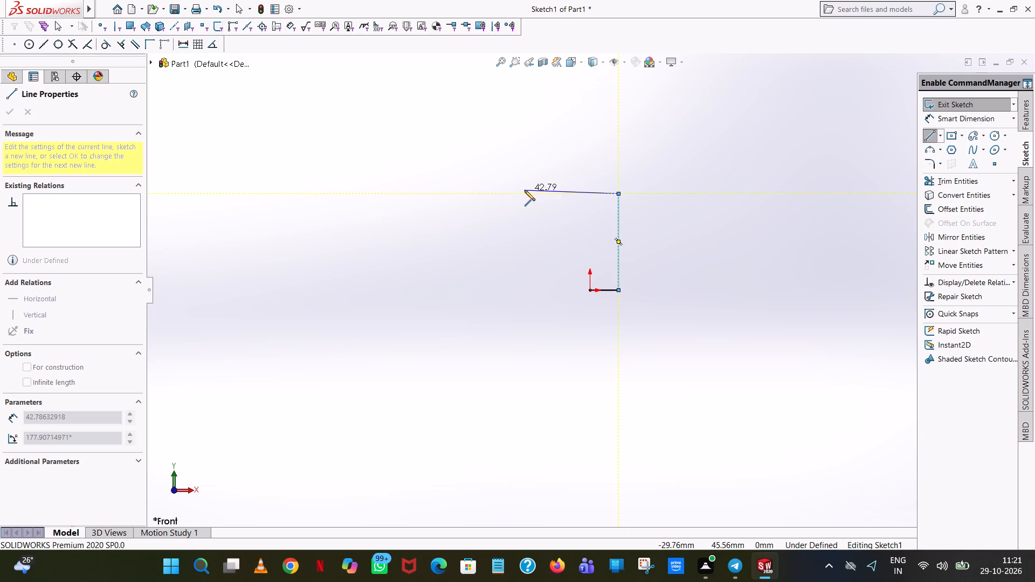
Draw a horizontal top line leftward from the vertical line's upper end and set its length to 26 mm.
{"action": "left_click", "coordinate": [523, 192]}
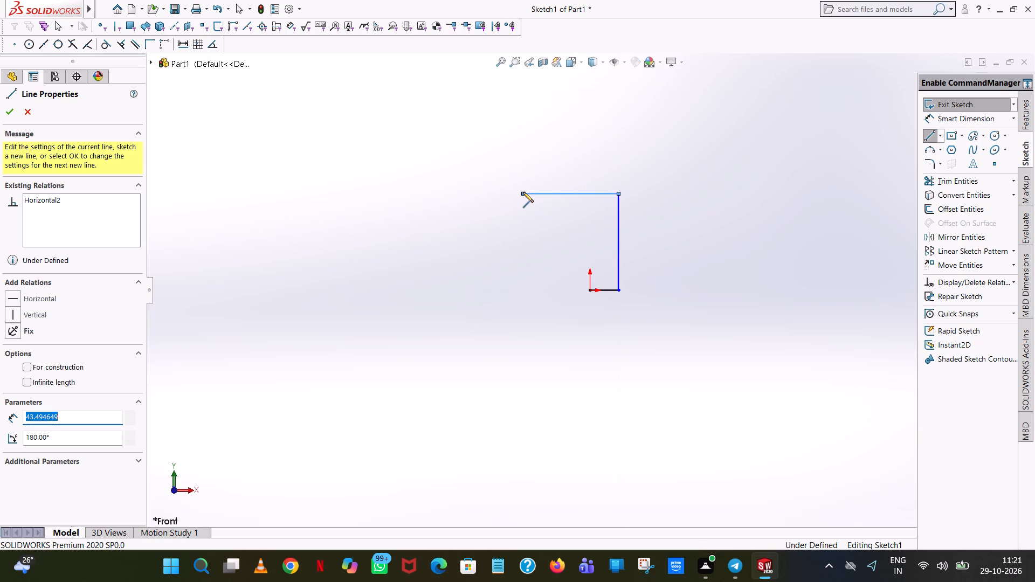
{"action": "type", "text": "44"}
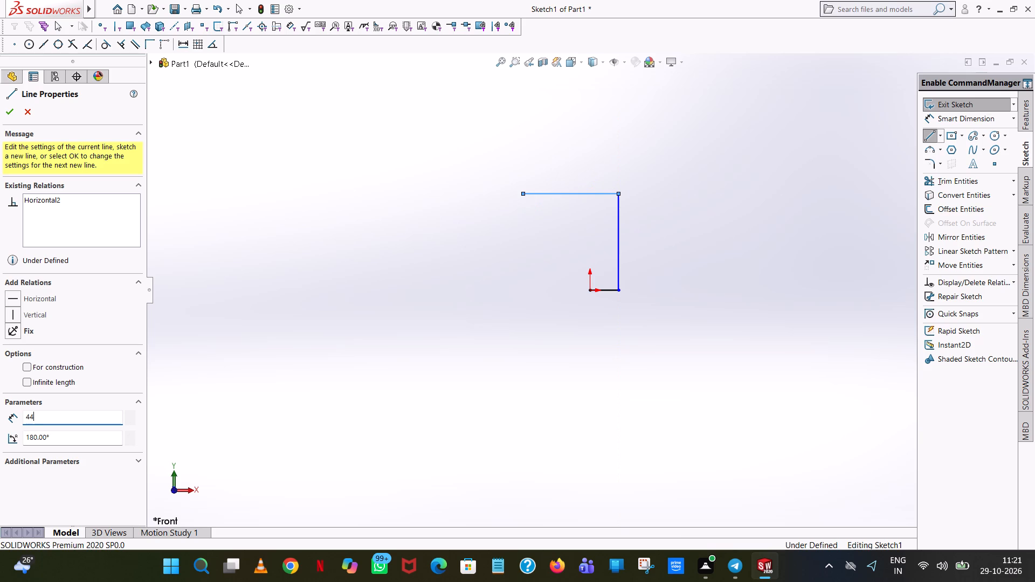
{"action": "key", "text": "Return"}
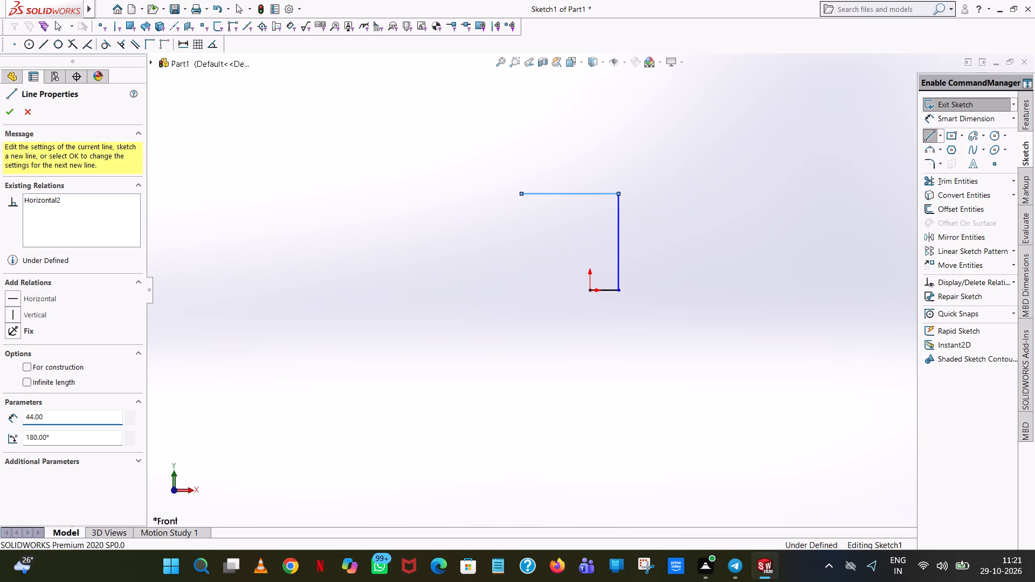
{"action": "right_click", "coordinate": [523, 192]}
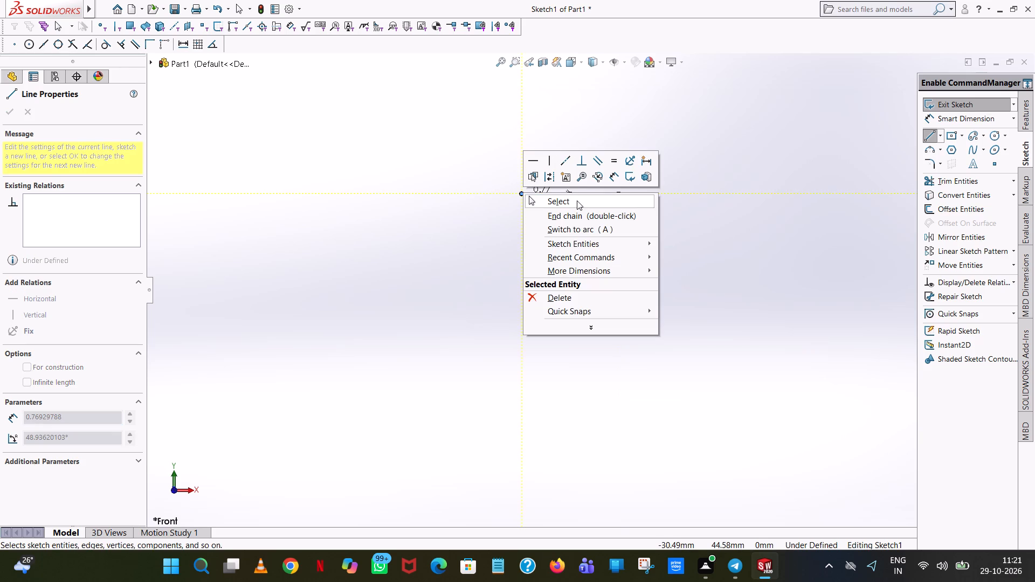
{"action": "left_click", "coordinate": [577, 200]}
{"action": "left_click", "coordinate": [575, 193]}
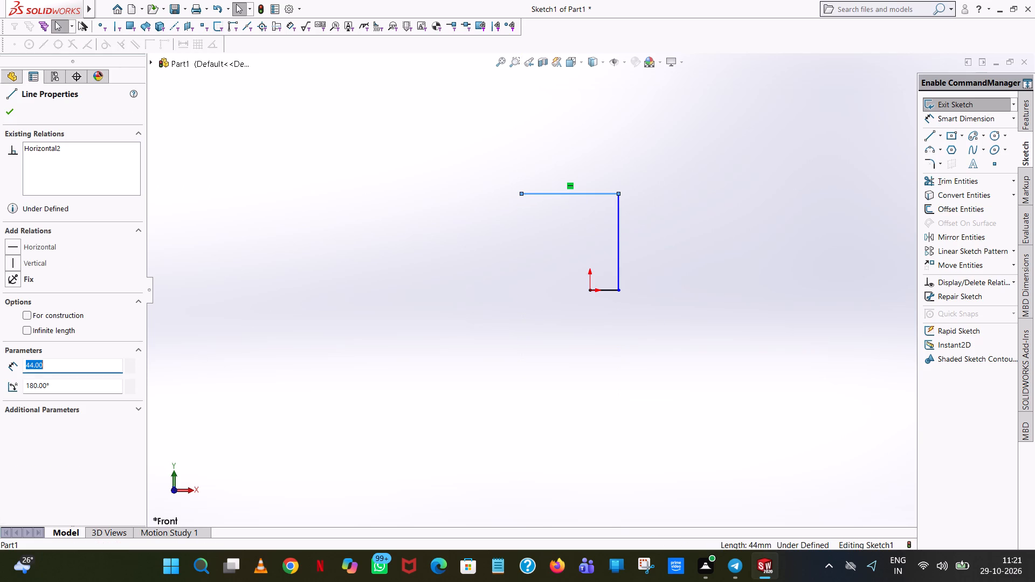
{"action": "type", "text": "26"}
{"action": "key", "text": "Return"}
{"action": "left_click", "coordinate": [717, 108]}
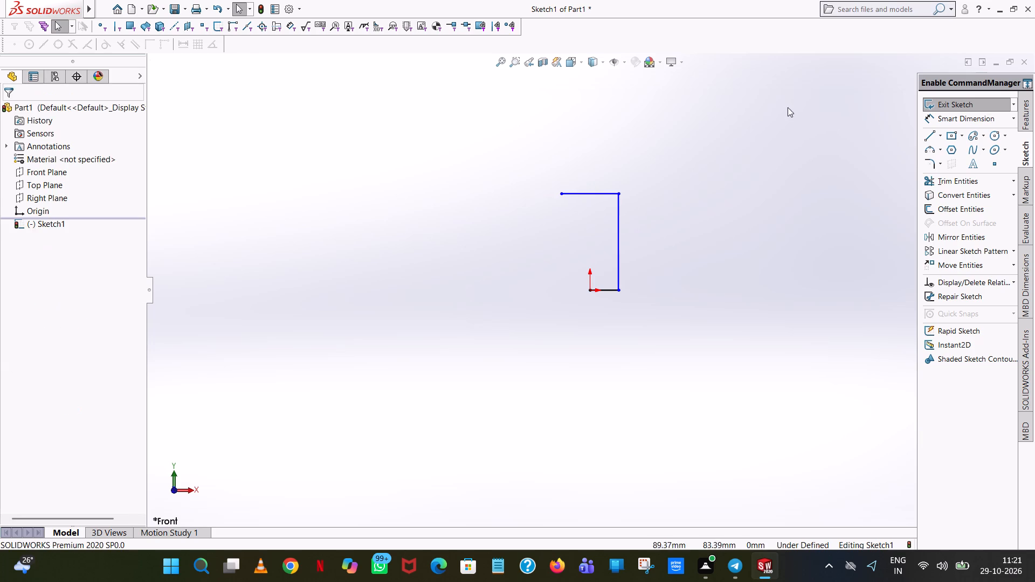
Close the rectangle with a 44 mm vertical line down from the top line's free end and a 13 mm horizontal line back to the origin.
{"action": "left_click", "coordinate": [930, 136]}
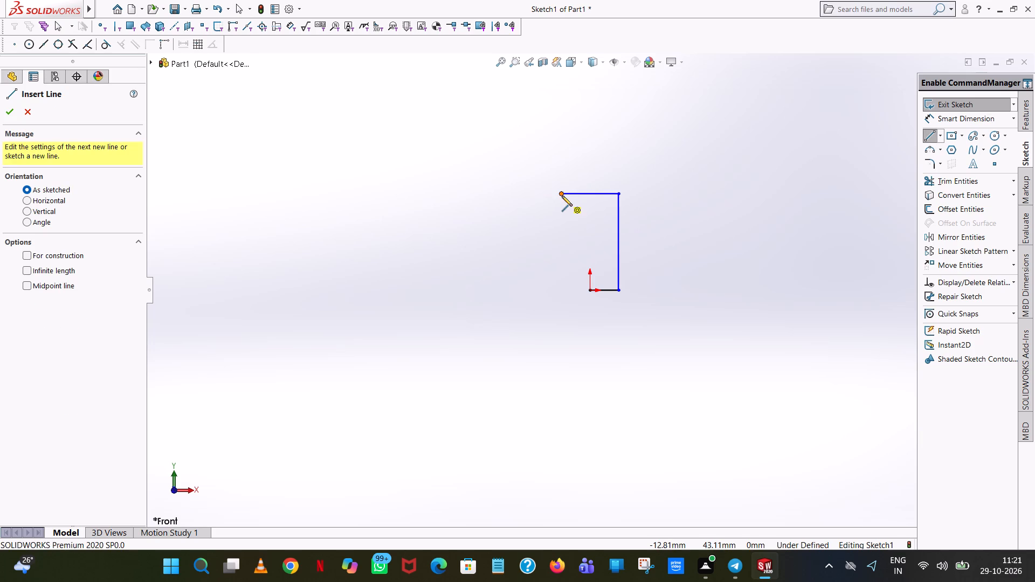
{"action": "left_click", "coordinate": [562, 196]}
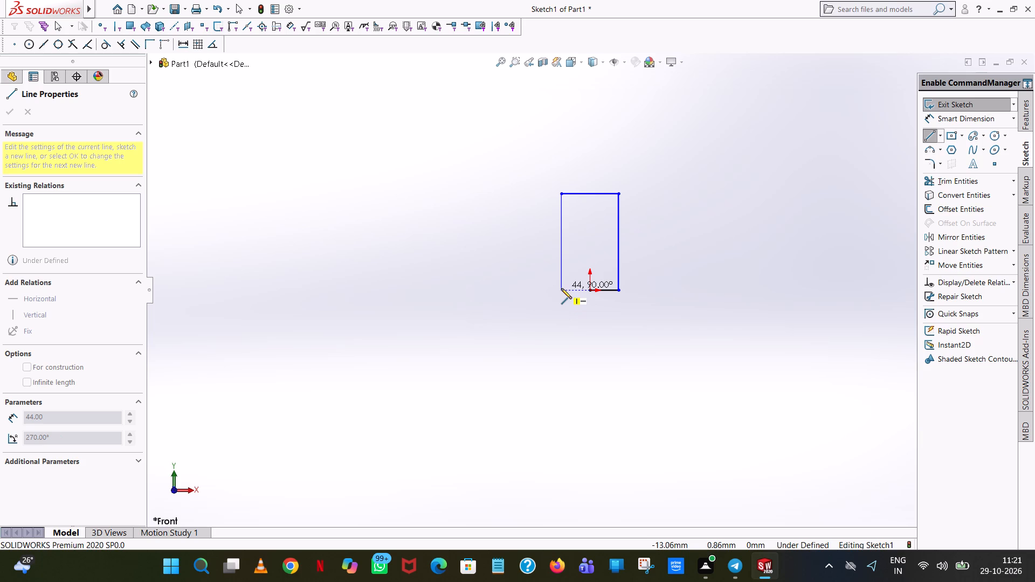
{"action": "left_click", "coordinate": [561, 288]}
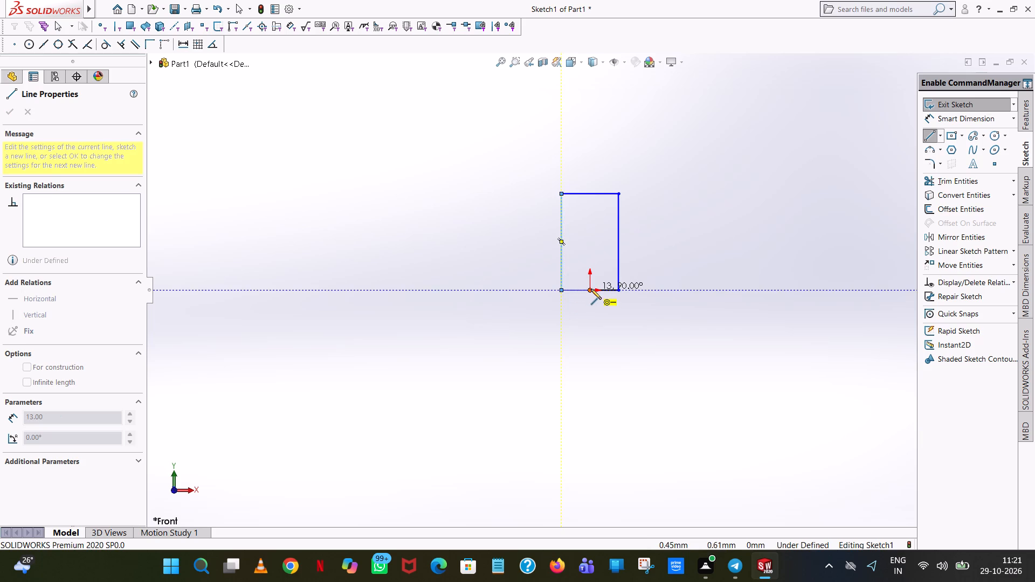
{"action": "left_click", "coordinate": [590, 289]}
{"action": "right_click", "coordinate": [590, 289]}
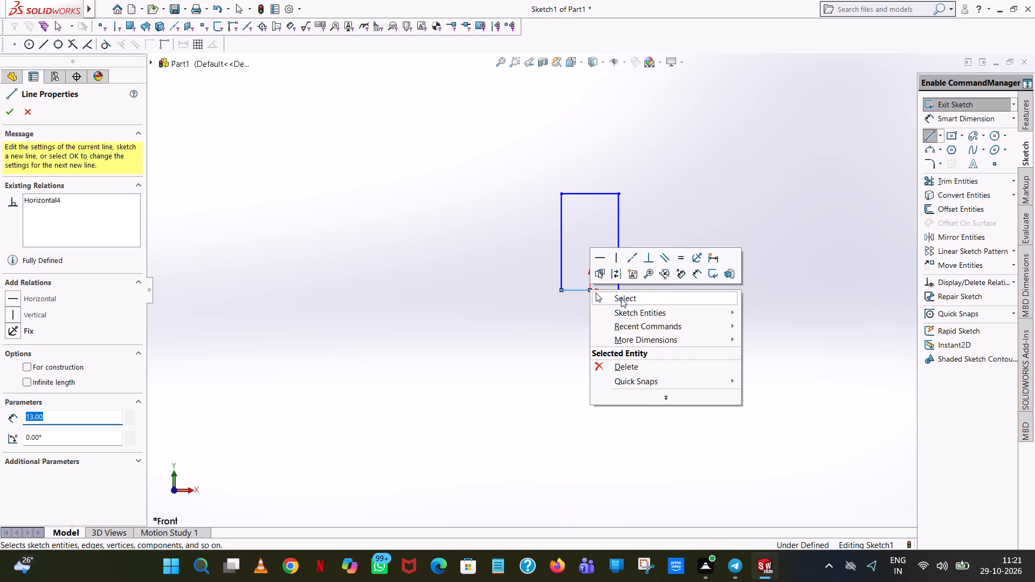
{"action": "left_click", "coordinate": [621, 298]}
Dimension the rectangle's width along its top edge and its height along its right edge.
{"action": "left_click", "coordinate": [984, 113]}
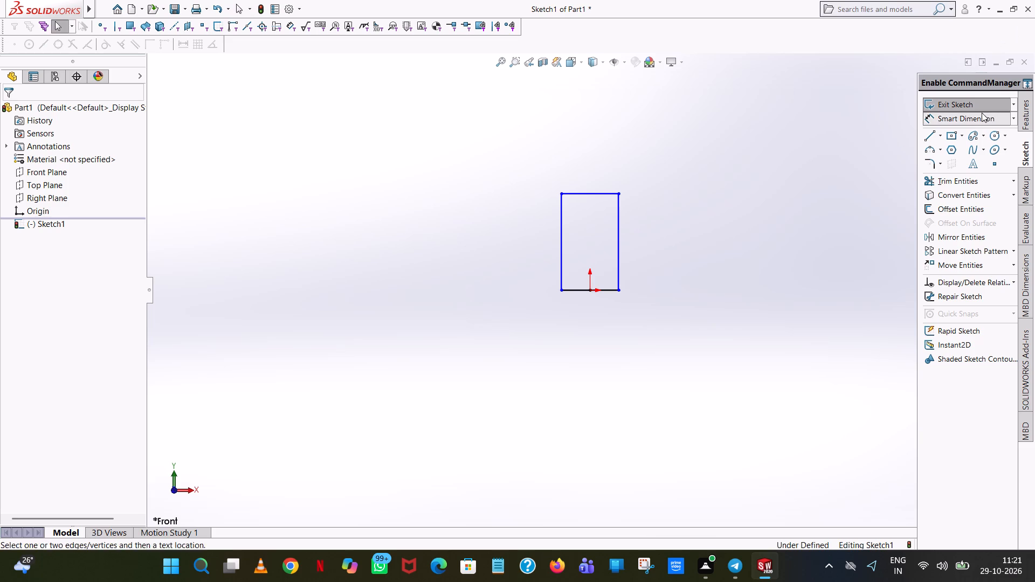
{"action": "left_click", "coordinate": [576, 196]}
{"action": "left_click", "coordinate": [578, 161]}
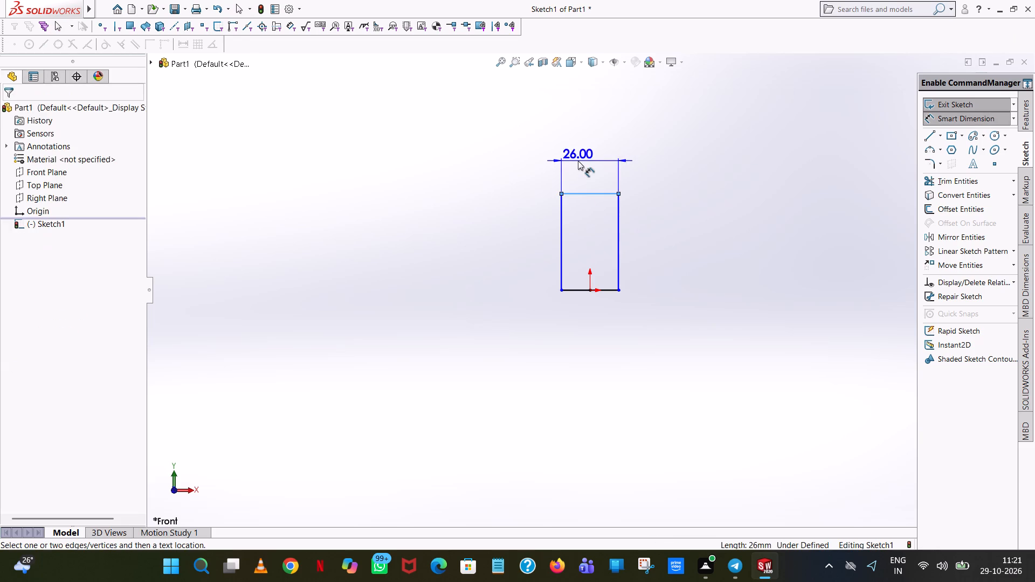
{"action": "left_click", "coordinate": [534, 150]}
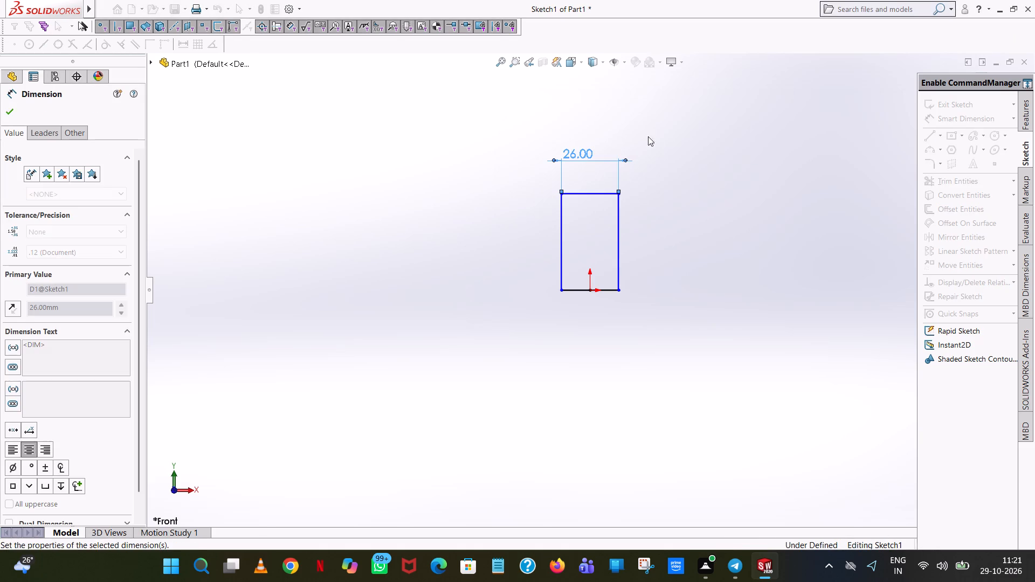
{"action": "left_click", "coordinate": [655, 136]}
{"action": "left_click", "coordinate": [619, 226]}
{"action": "left_click", "coordinate": [682, 216]}
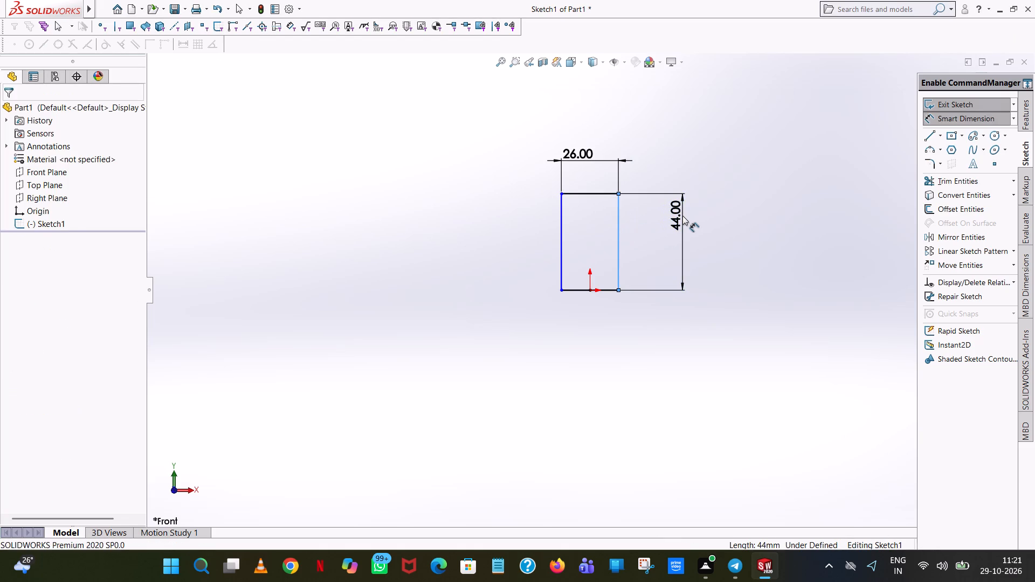
{"action": "left_click", "coordinate": [640, 196]}
{"action": "left_click", "coordinate": [680, 142]}
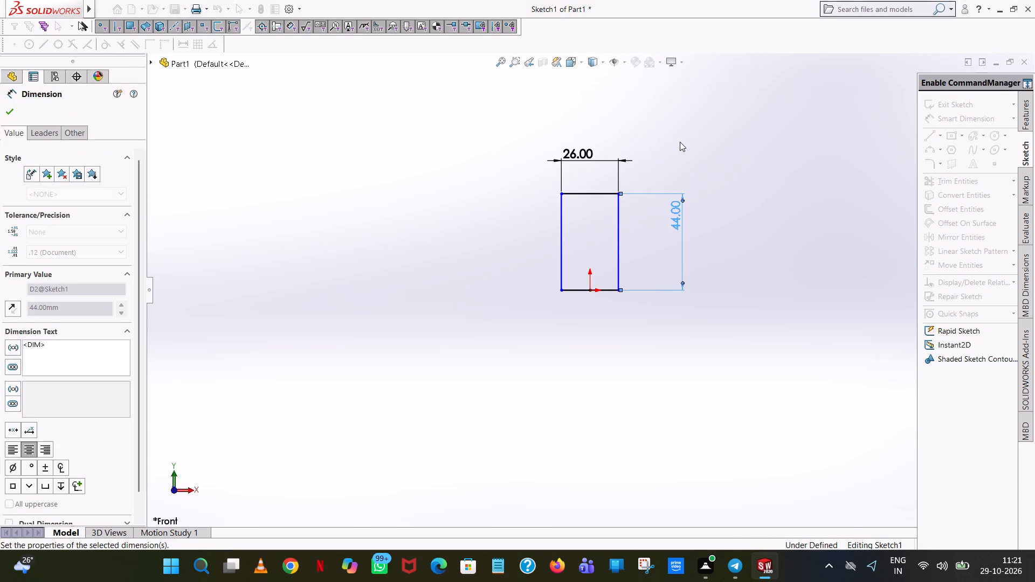
Dimension the horizontal distance between the rectangle's right edge and the origin, placing it below the profile.
{"action": "left_click", "coordinate": [620, 232]}
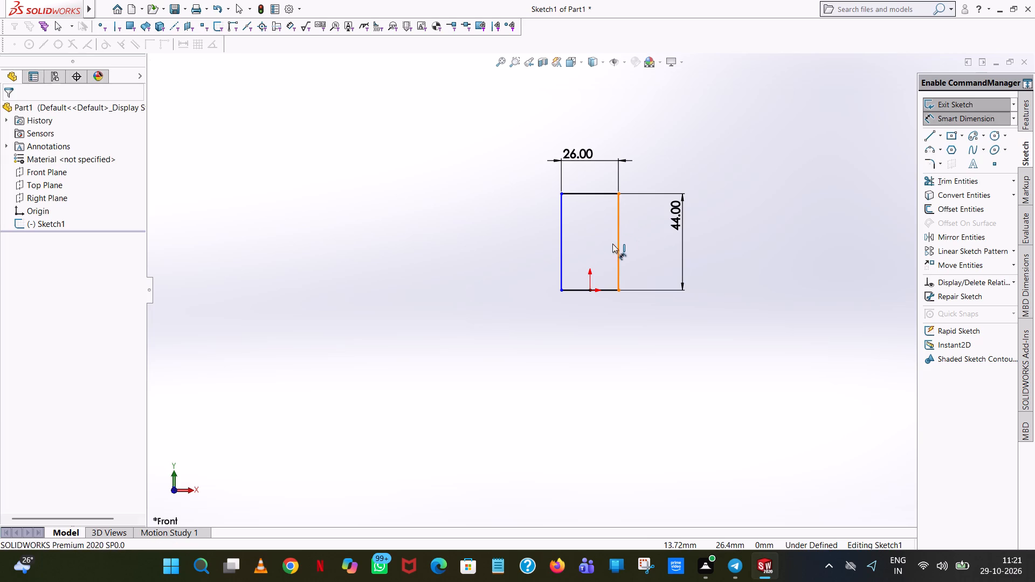
{"action": "left_click", "coordinate": [590, 290]}
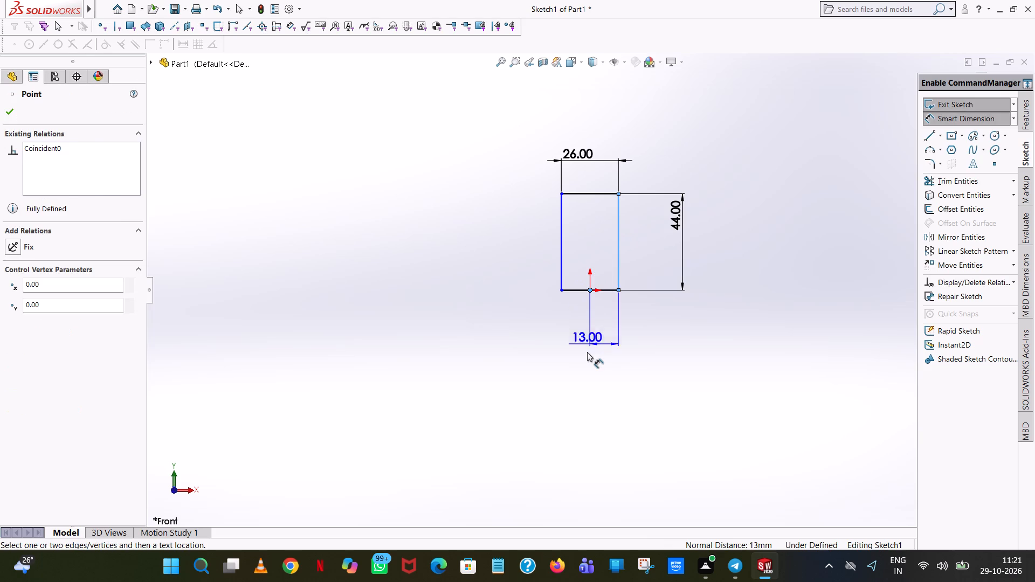
{"action": "left_click", "coordinate": [587, 361]}
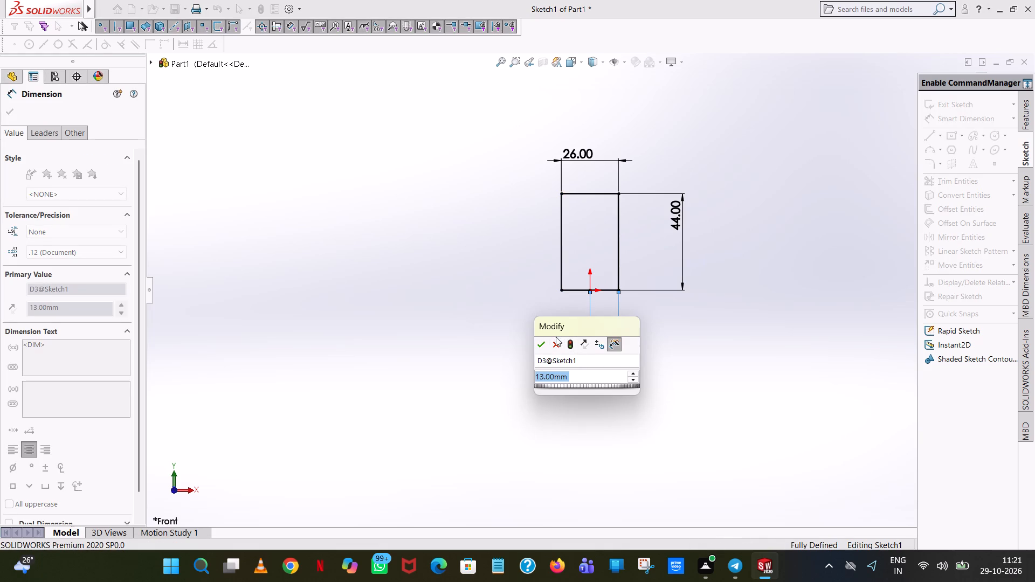
{"action": "left_click", "coordinate": [539, 343]}
{"action": "left_click", "coordinate": [477, 198]}
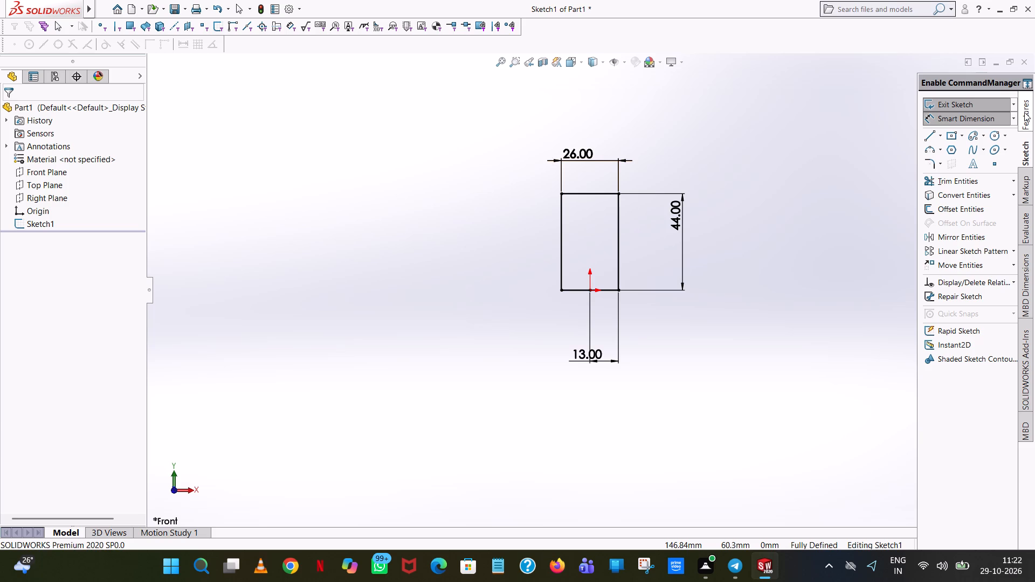
Extrude the rectangular profile as a blind boss to a depth of 16 mm.
{"action": "left_click", "coordinate": [1024, 112]}
{"action": "left_click", "coordinate": [995, 107]}
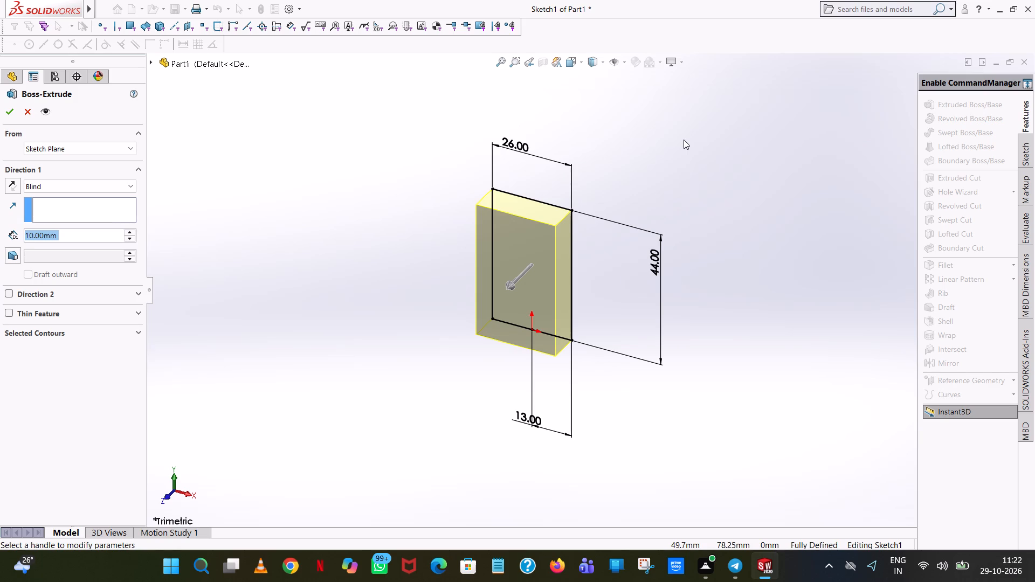
{"action": "type", "text": "16"}
{"action": "key", "text": "Return"}
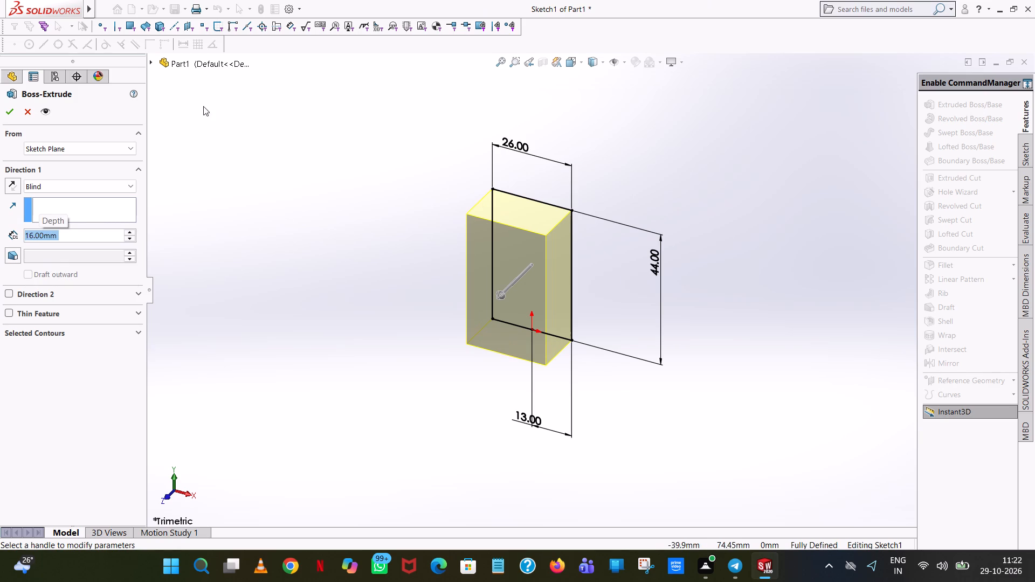
{"action": "left_click", "coordinate": [11, 109]}
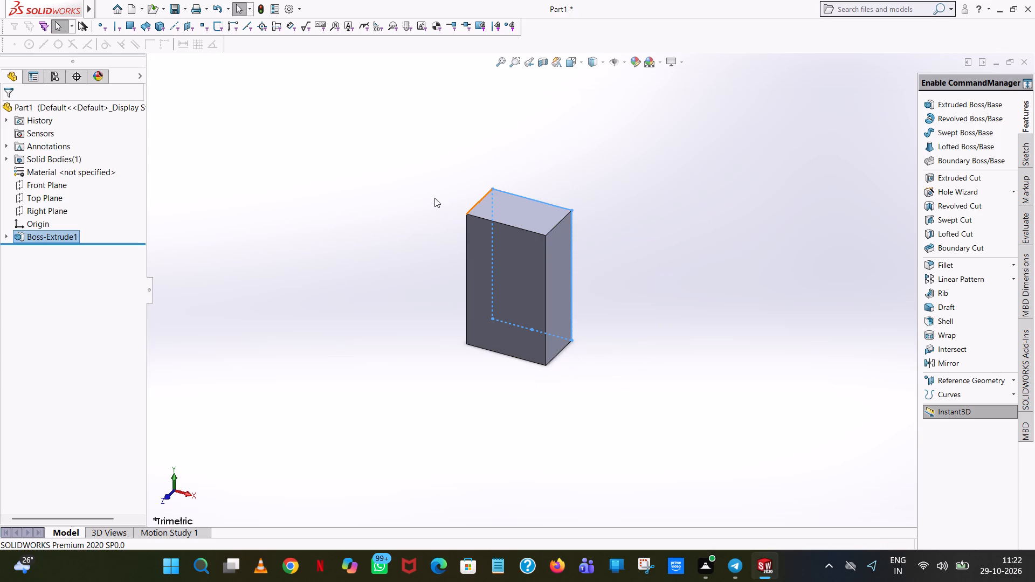
Start an Extruded Cut sketch on the block's large back face and view it square-on.
{"action": "left_click", "coordinate": [409, 191]}
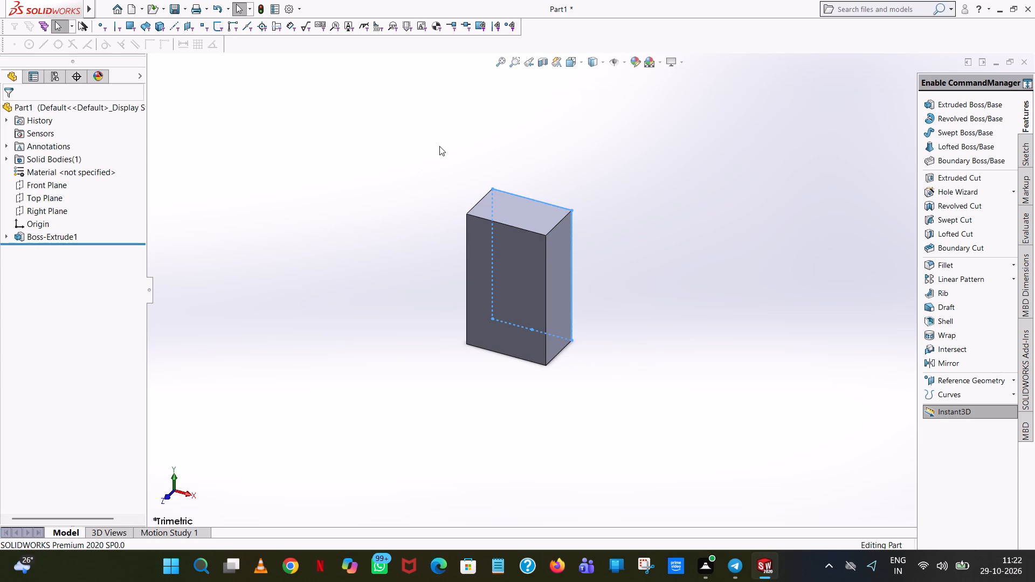
{"action": "middle_click_drag", "start_coordinate": [439, 147], "coordinate": [368, 379]}
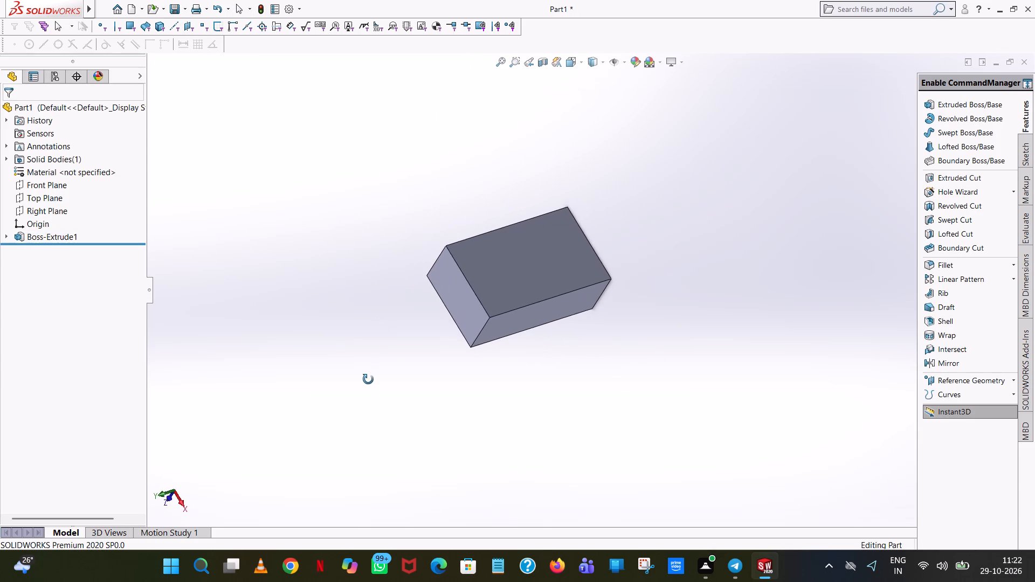
{"action": "middle_click_drag", "start_coordinate": [368, 379], "coordinate": [363, 396]}
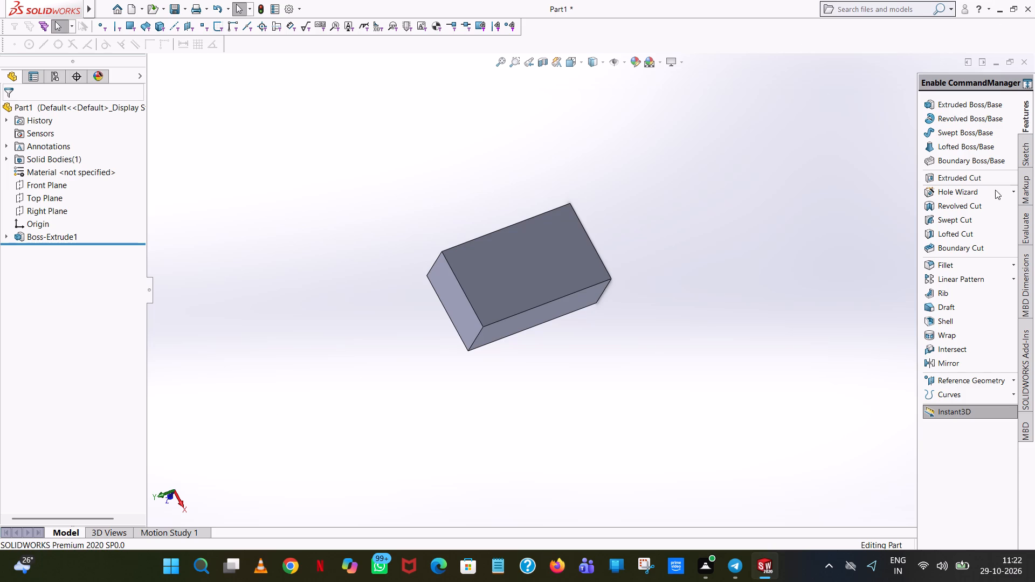
{"action": "left_click", "coordinate": [942, 182]}
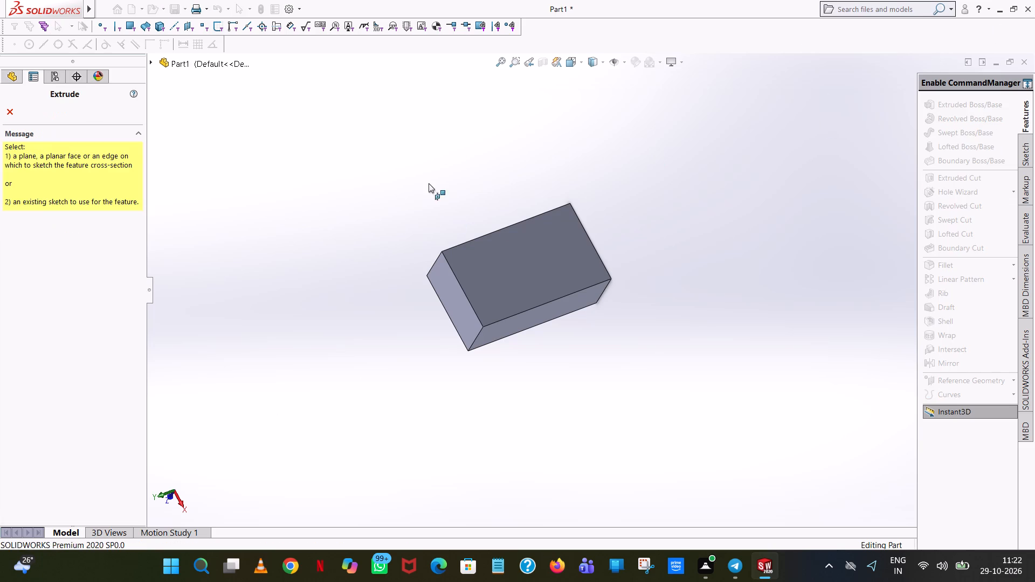
{"action": "left_click", "coordinate": [509, 262]}
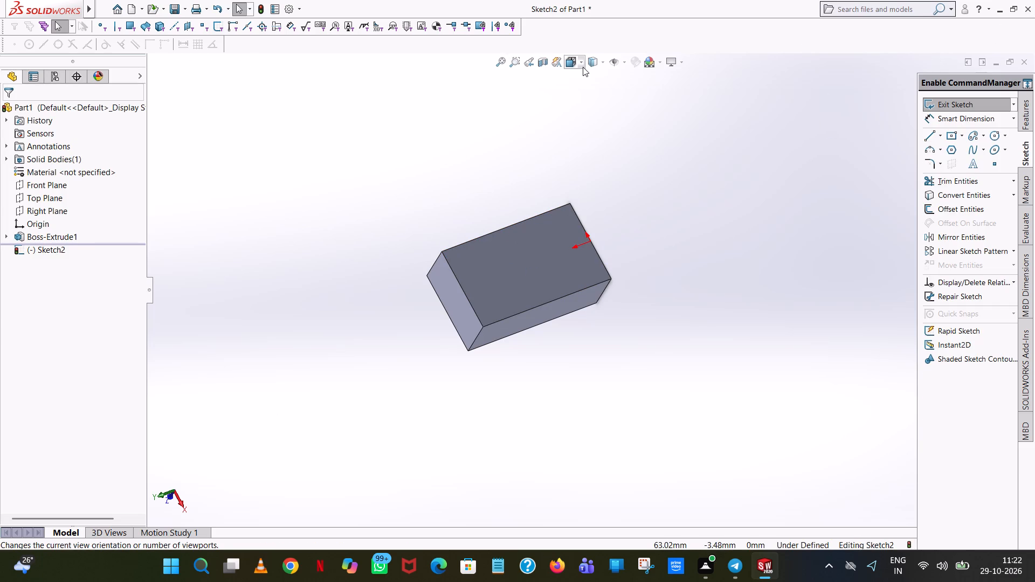
{"action": "left_click", "coordinate": [583, 67]}
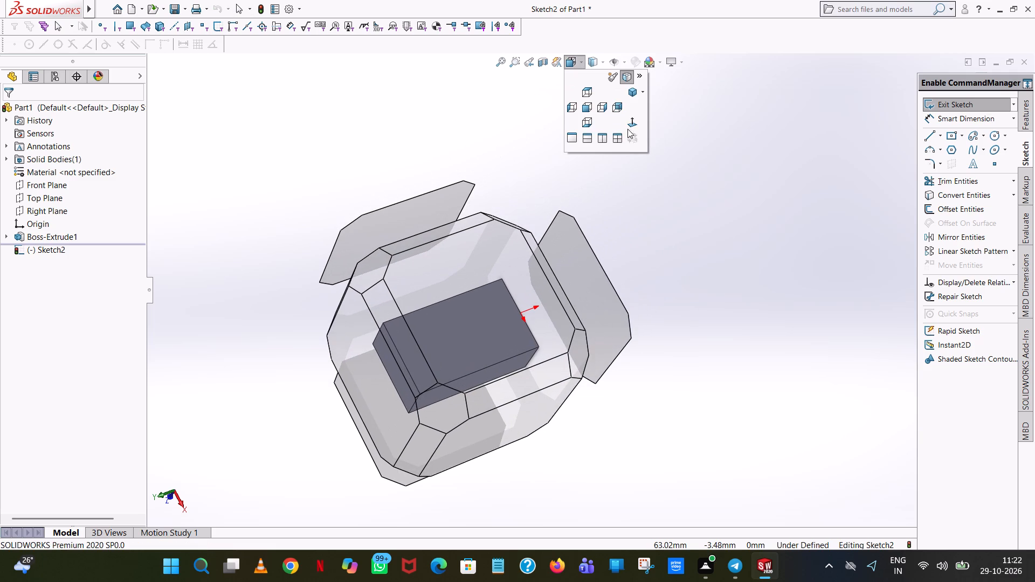
{"action": "left_click", "coordinate": [628, 127]}
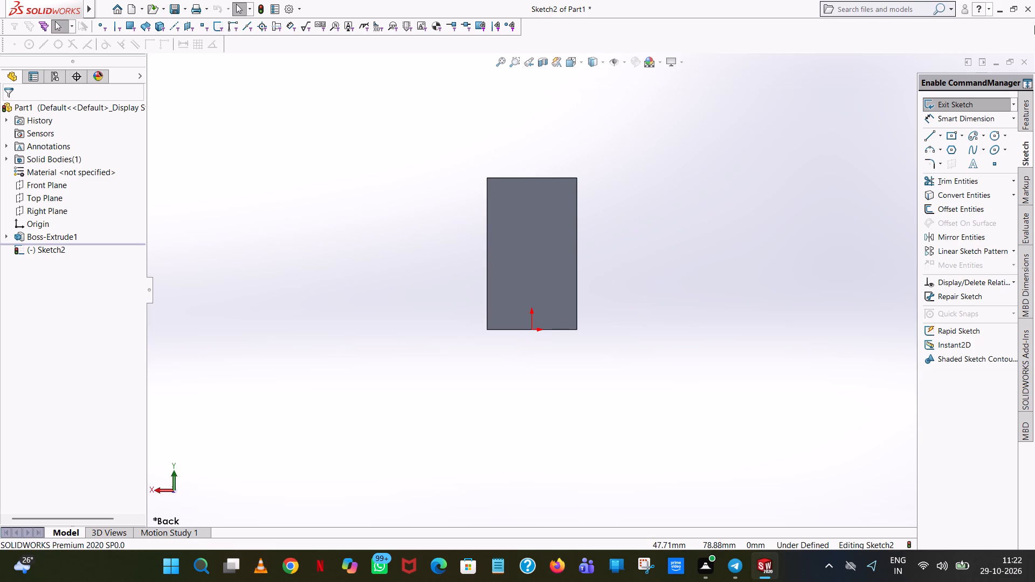
Sketch a vertical line 25 mm long up from the origin.
{"action": "left_click", "coordinate": [931, 135]}
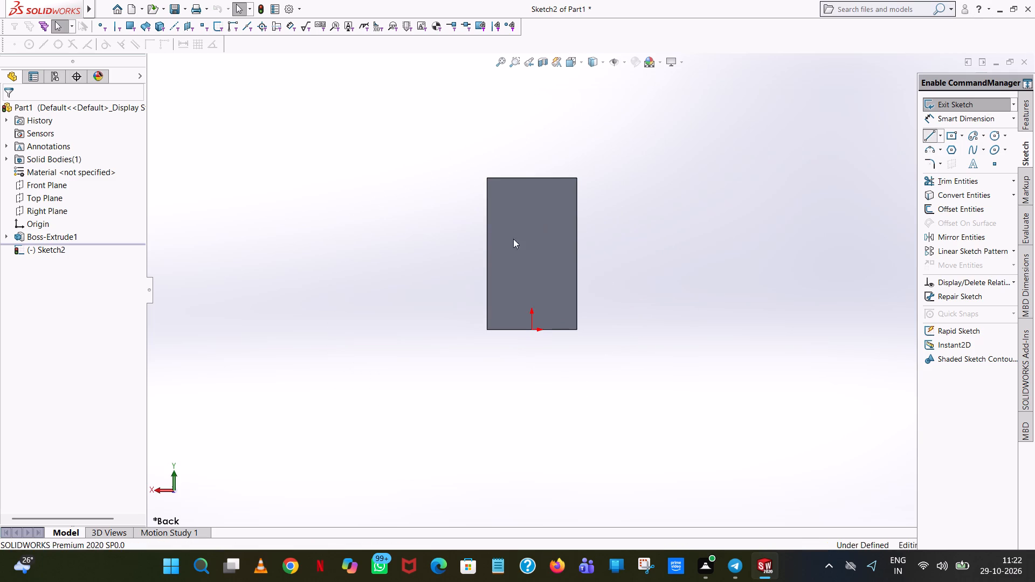
{"action": "left_click", "coordinate": [532, 330]}
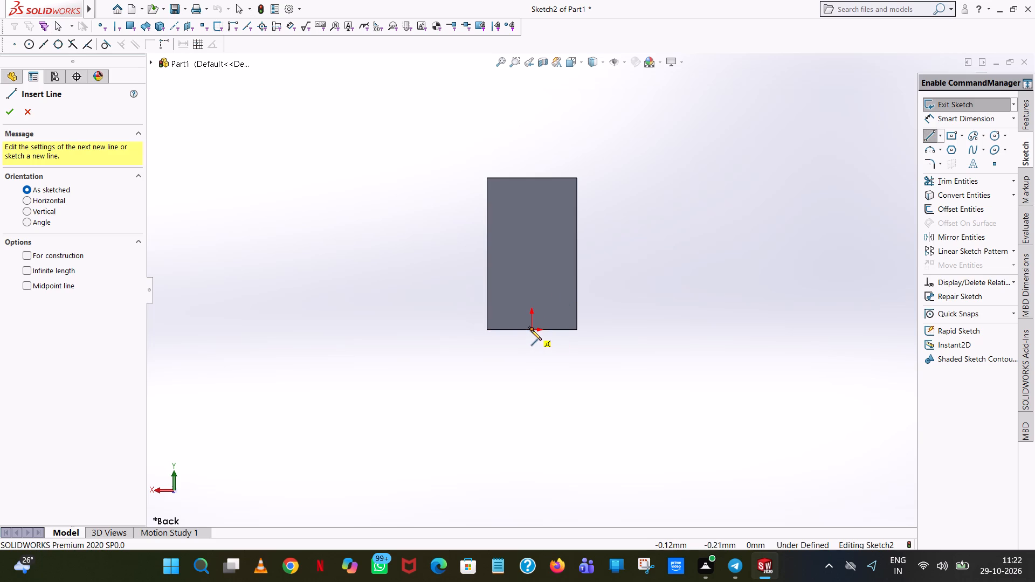
{"action": "left_click", "coordinate": [530, 227]}
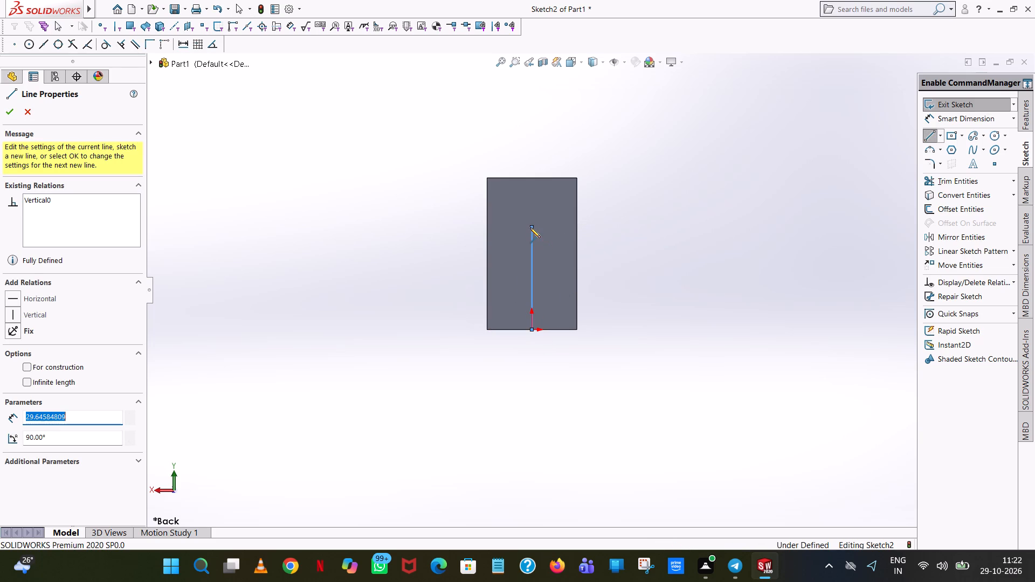
{"action": "type", "text": "25"}
{"action": "key", "text": "Return"}
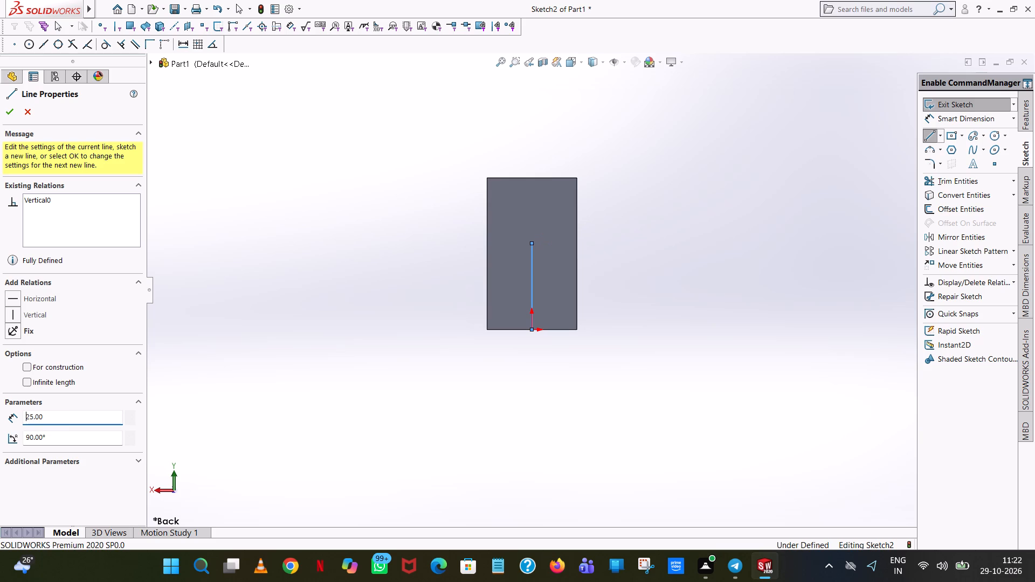
{"action": "right_click", "coordinate": [530, 227]}
{"action": "left_click", "coordinate": [557, 235]}
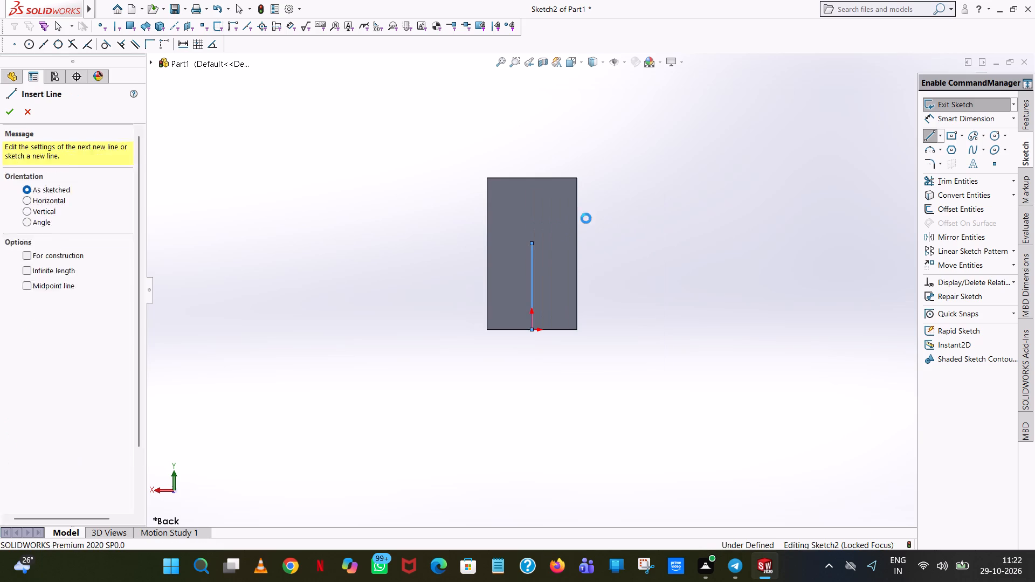
Sketch a circle of radius 9 mm centred on the upper end of the vertical line.
{"action": "left_click", "coordinate": [998, 135]}
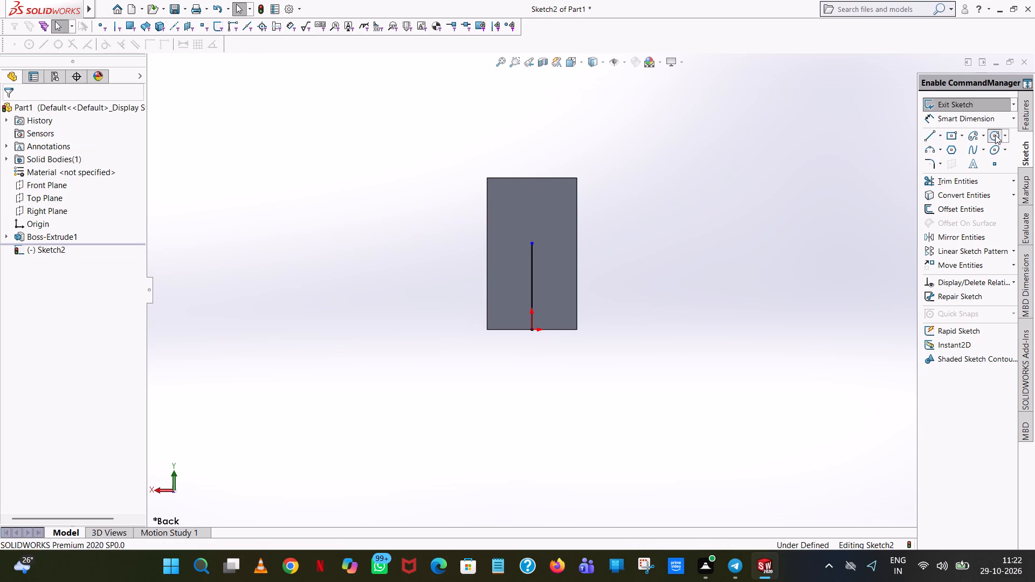
{"action": "left_click", "coordinate": [532, 244]}
{"action": "left_click", "coordinate": [529, 212]}
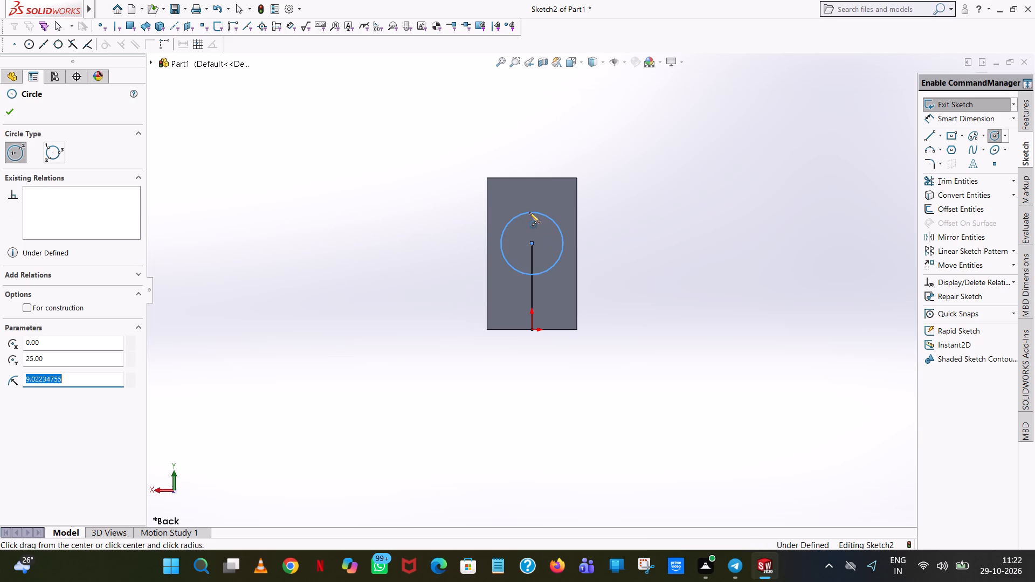
{"action": "key", "text": "6"}
{"action": "key", "text": "BackSpace"}
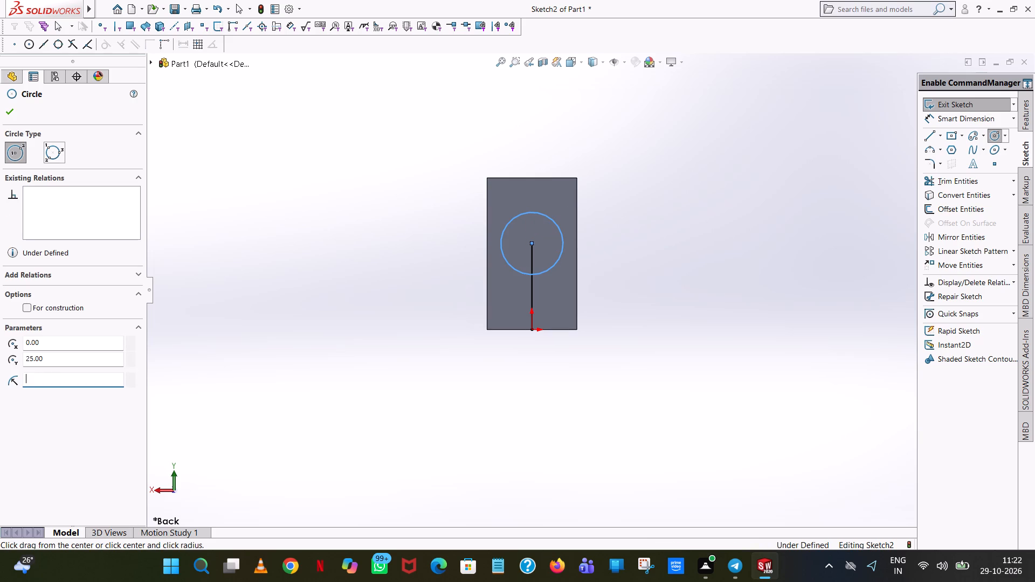
{"action": "key", "text": "9"}
{"action": "key", "text": "Return"}
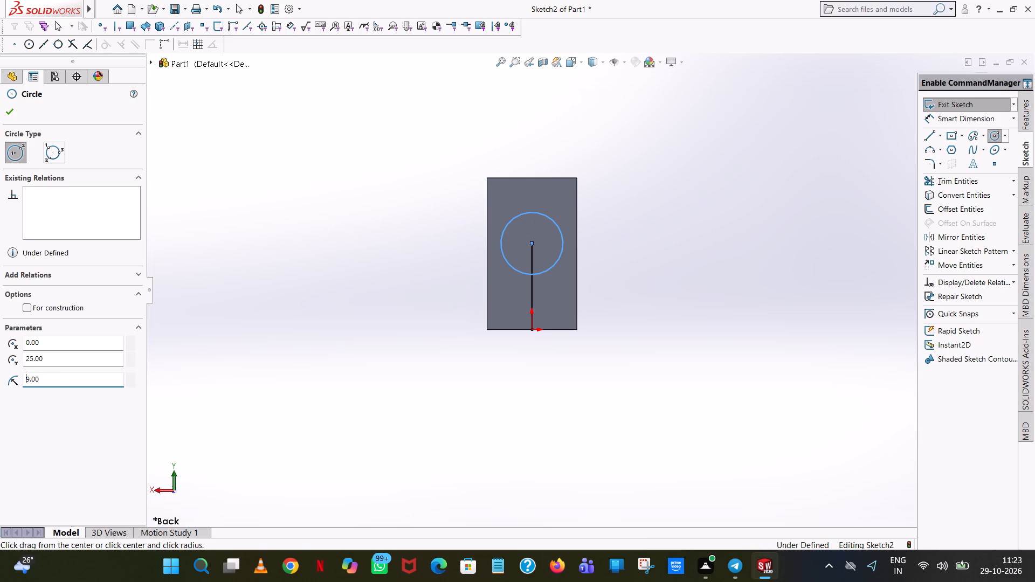
{"action": "right_click", "coordinate": [529, 212]}
{"action": "left_click", "coordinate": [568, 218]}
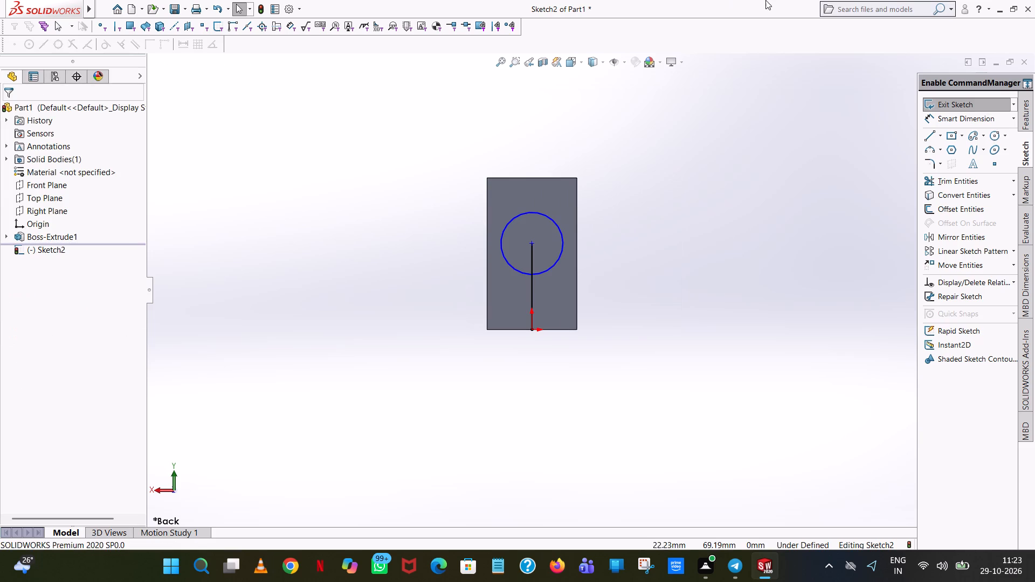
Connect the circle's two side quadrants with a 25 mm line down, an 18 mm line along the block's bottom edge and a 25 mm line up.
{"action": "left_click", "coordinate": [929, 137]}
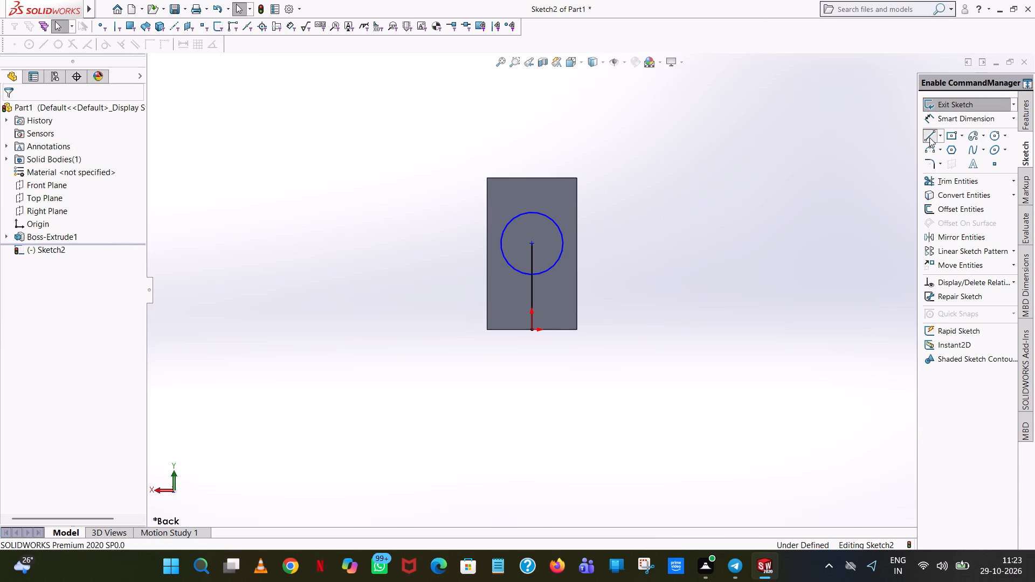
{"action": "left_click", "coordinate": [563, 244]}
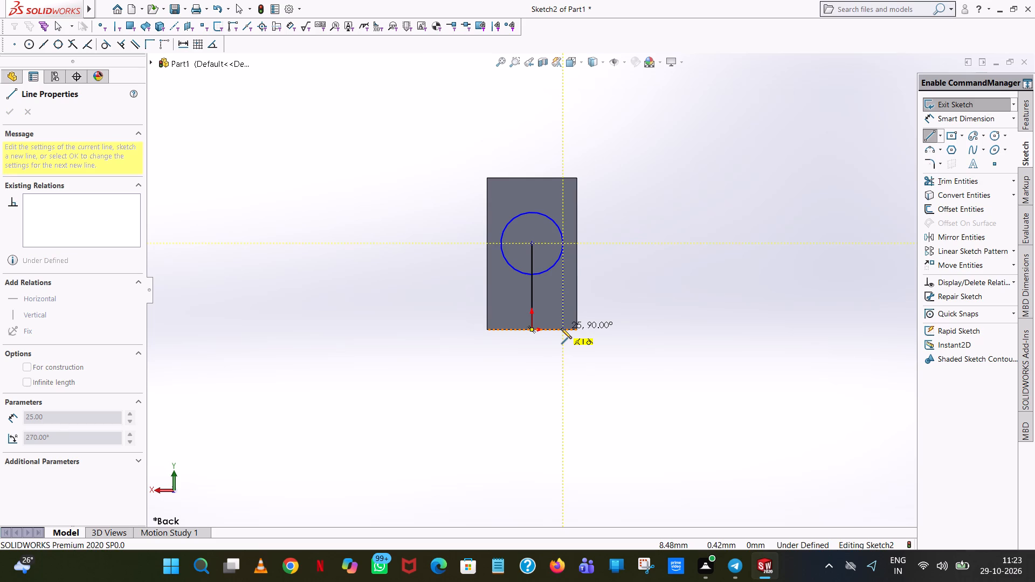
{"action": "left_click", "coordinate": [561, 330]}
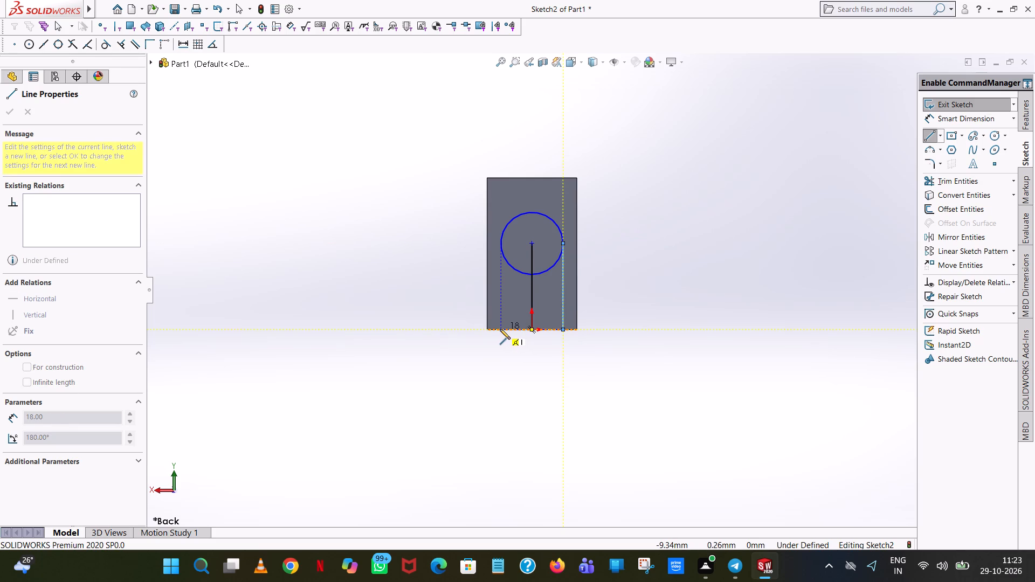
{"action": "left_click", "coordinate": [500, 329]}
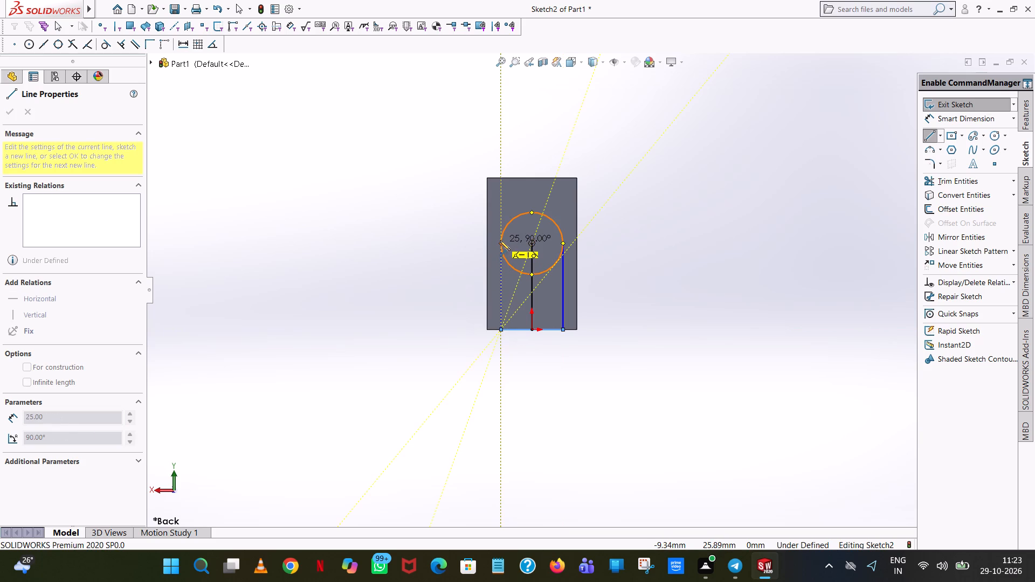
{"action": "left_click", "coordinate": [500, 240]}
{"action": "right_click", "coordinate": [500, 240]}
{"action": "left_click", "coordinate": [525, 252]}
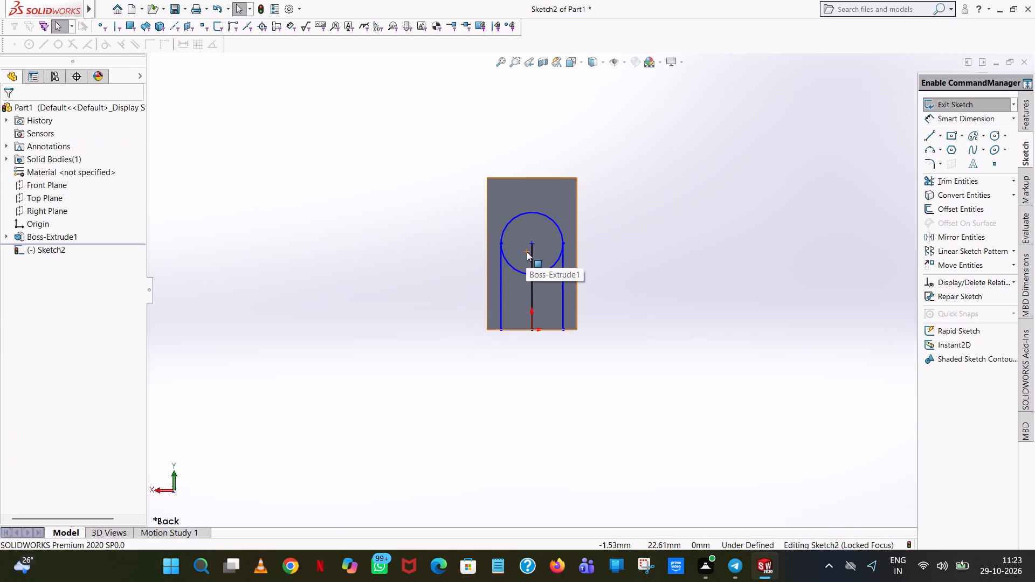
Trim away the centre line and the circle's lower half, leaving a round-topped slot profile.
{"action": "left_click", "coordinate": [944, 178]}
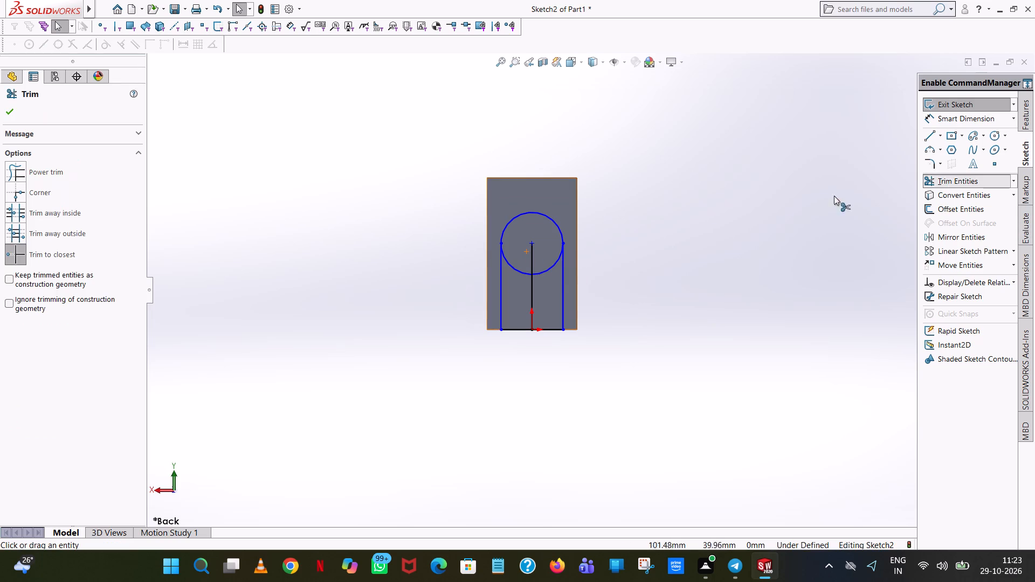
{"action": "left_click", "coordinate": [533, 253]}
{"action": "left_click", "coordinate": [531, 282]}
{"action": "left_click", "coordinate": [534, 275]}
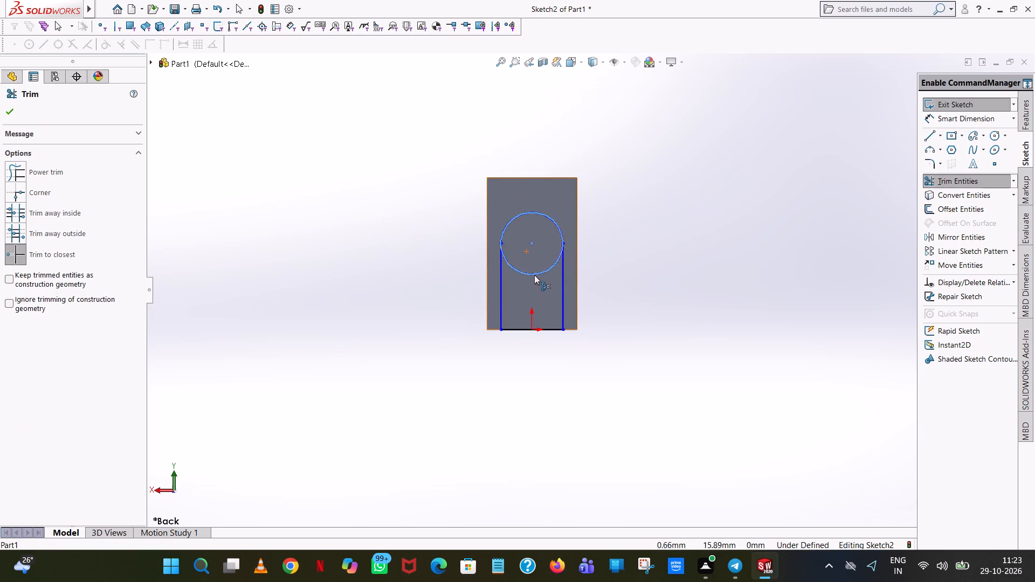
{"action": "left_click", "coordinate": [5, 115]}
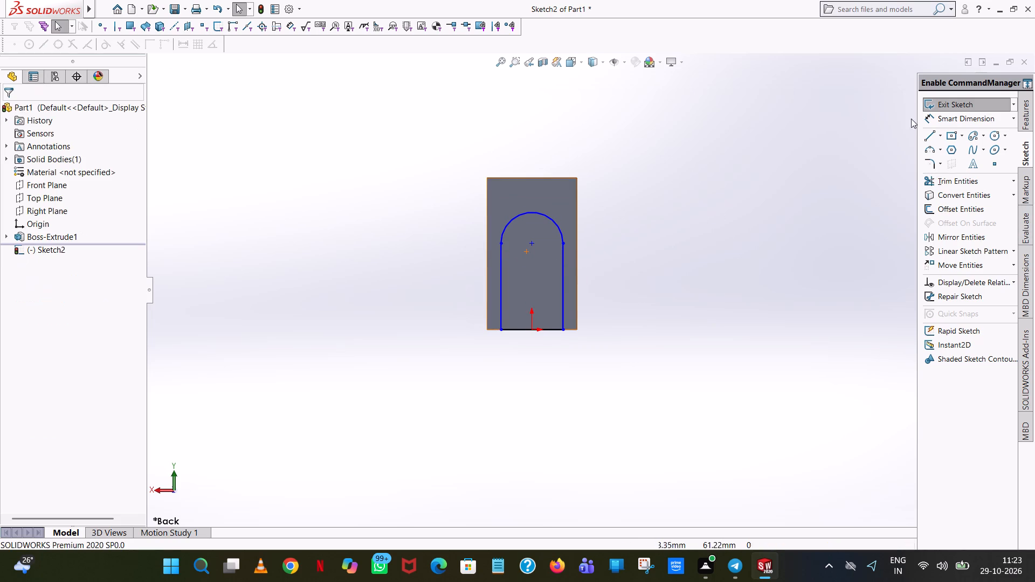
Dimension the arc's radius above the block and the vertical distance from the arc's centre to the origin beside it.
{"action": "left_click", "coordinate": [958, 118]}
{"action": "left_click", "coordinate": [514, 219]}
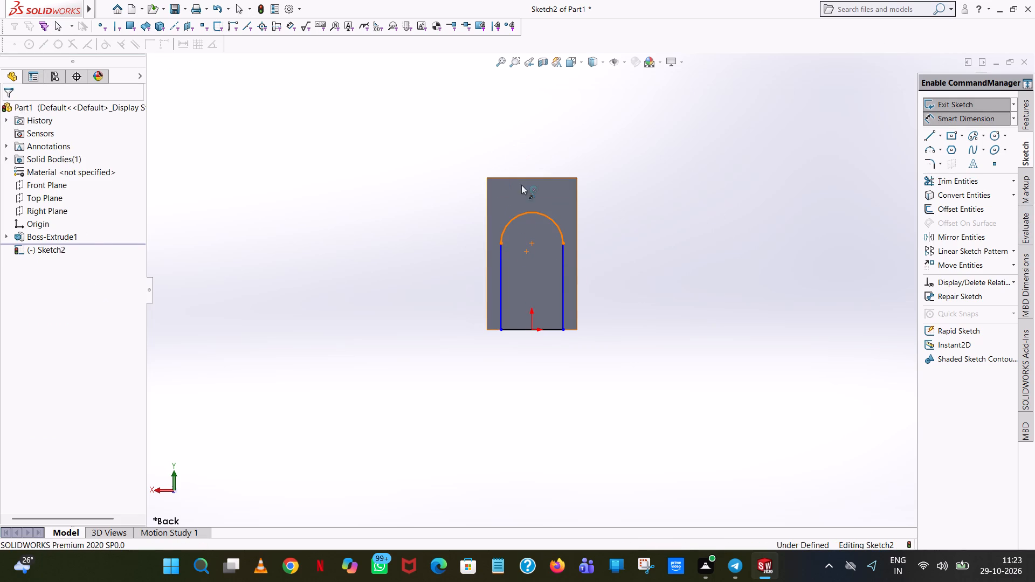
{"action": "left_click", "coordinate": [557, 80]}
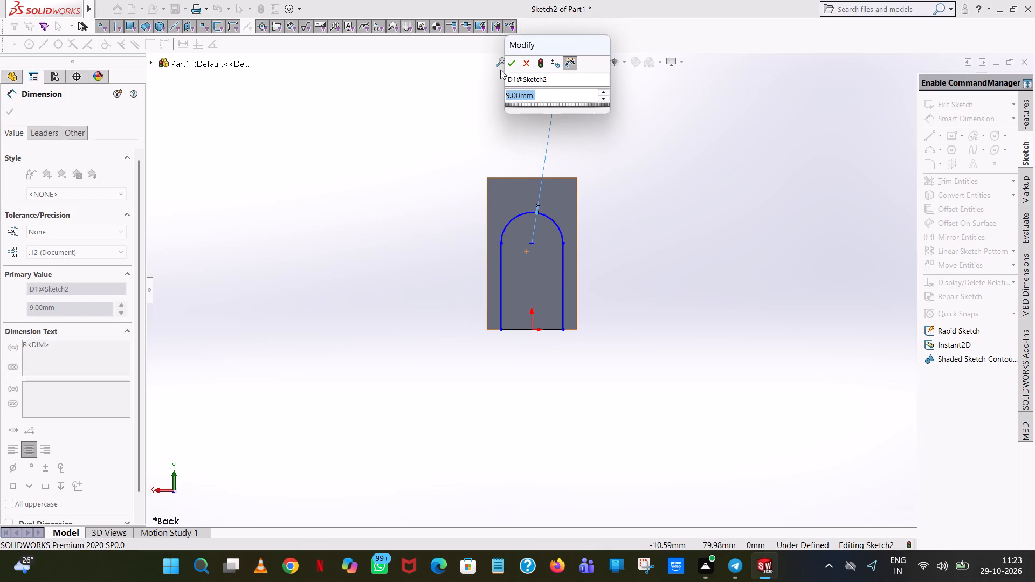
{"action": "left_click", "coordinate": [510, 67]}
{"action": "left_click", "coordinate": [710, 208]}
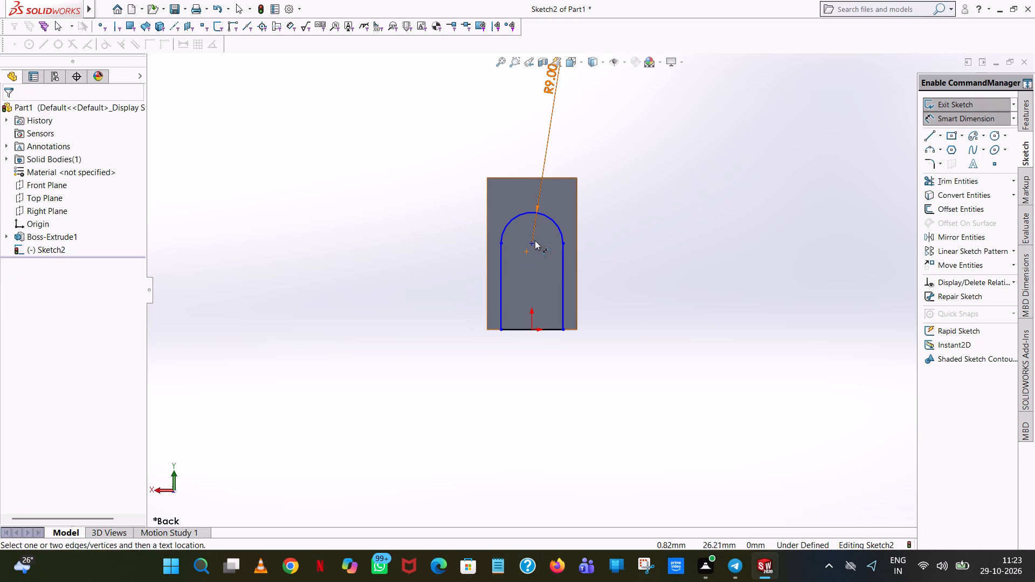
{"action": "left_click", "coordinate": [534, 244]}
{"action": "left_click", "coordinate": [531, 331]}
{"action": "left_click", "coordinate": [383, 310]}
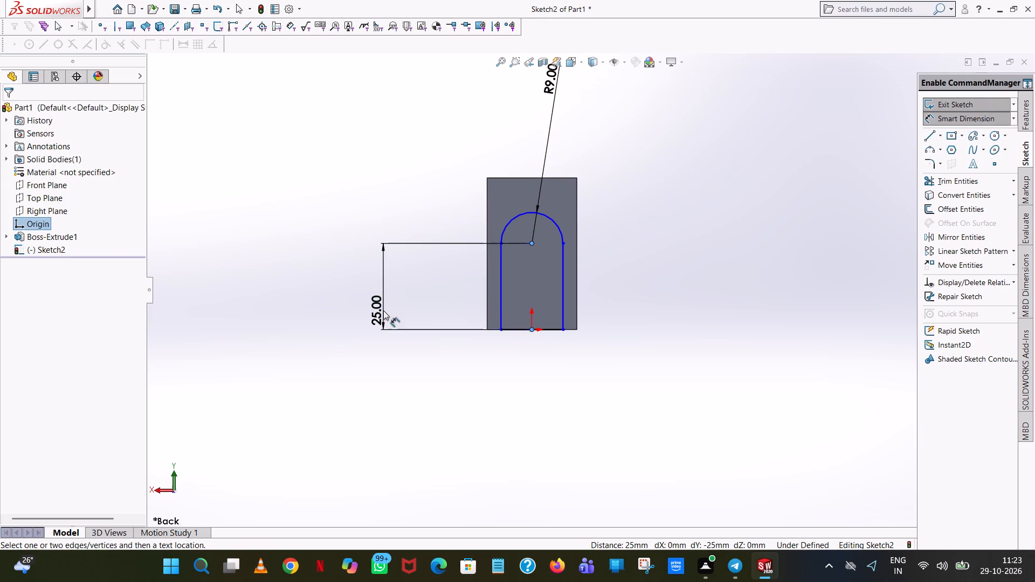
{"action": "left_click", "coordinate": [340, 295]}
{"action": "left_click", "coordinate": [460, 143]}
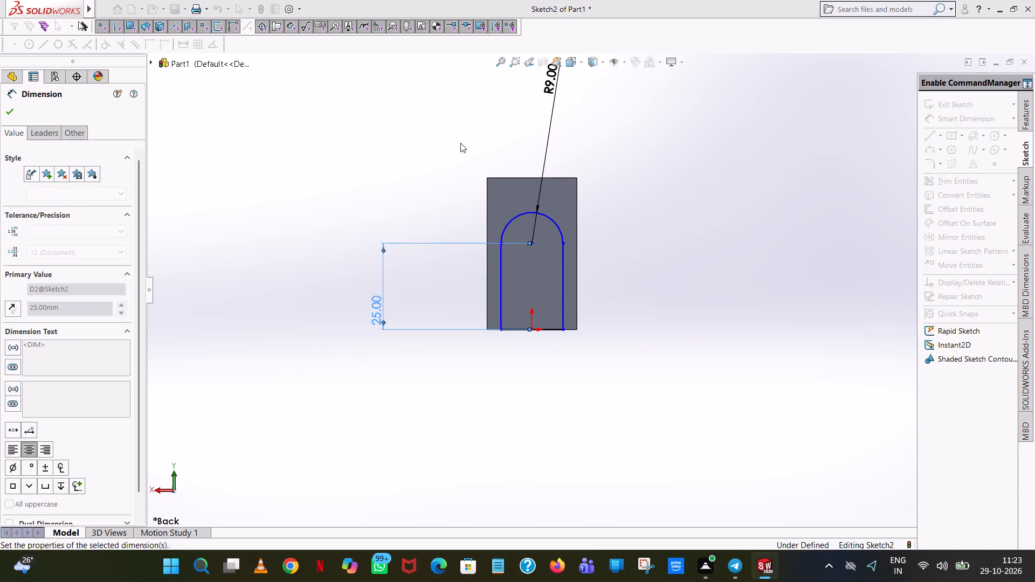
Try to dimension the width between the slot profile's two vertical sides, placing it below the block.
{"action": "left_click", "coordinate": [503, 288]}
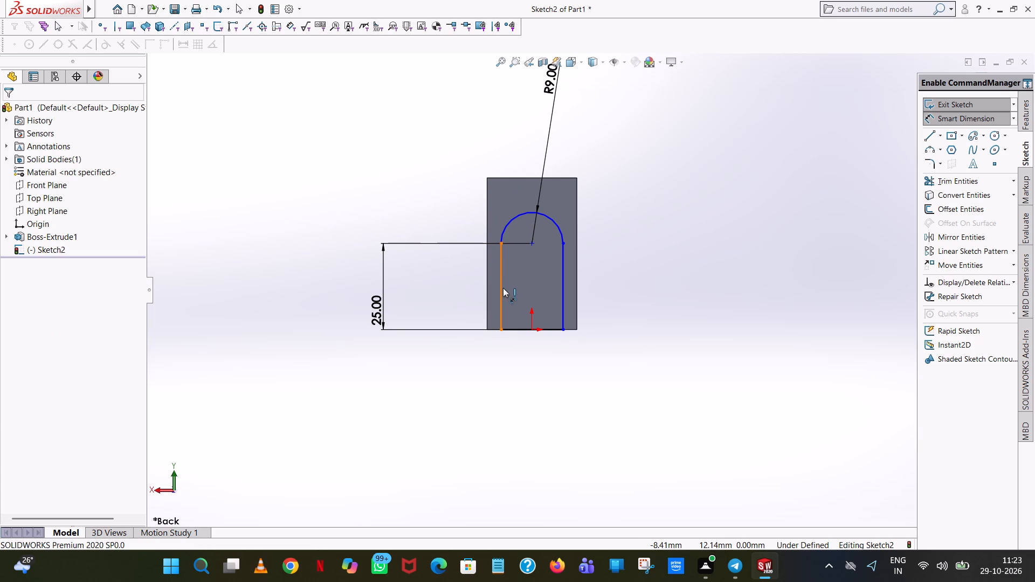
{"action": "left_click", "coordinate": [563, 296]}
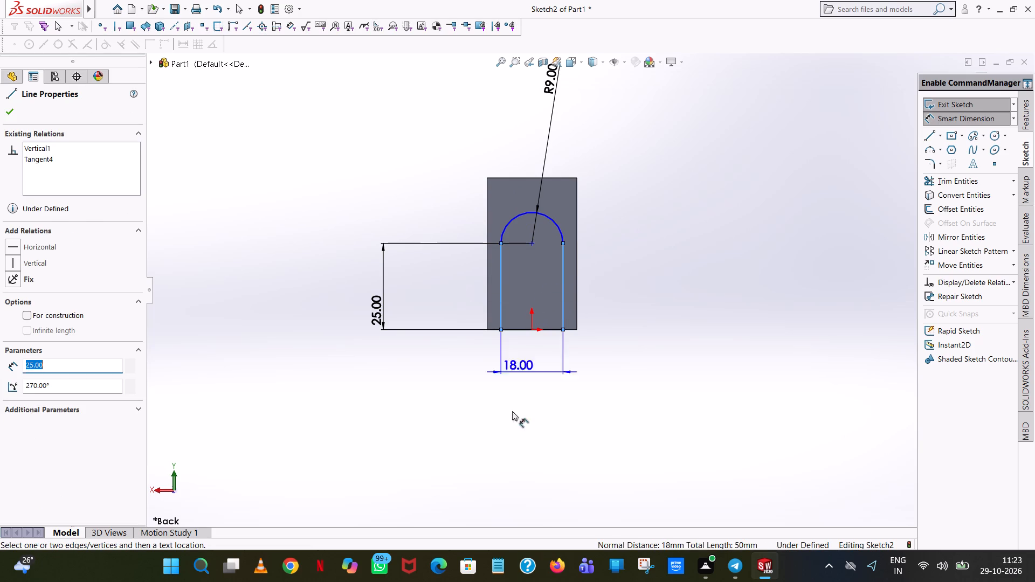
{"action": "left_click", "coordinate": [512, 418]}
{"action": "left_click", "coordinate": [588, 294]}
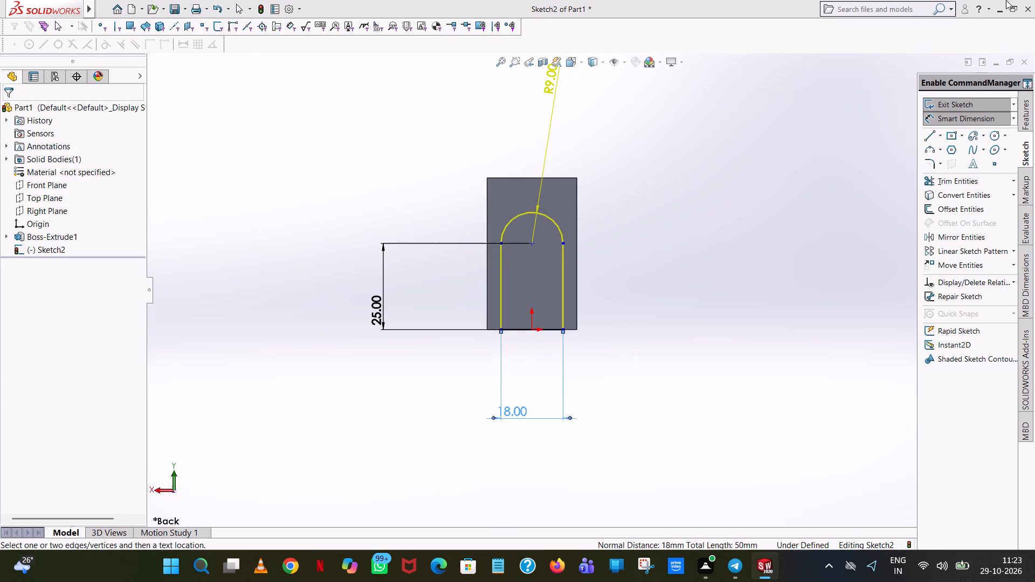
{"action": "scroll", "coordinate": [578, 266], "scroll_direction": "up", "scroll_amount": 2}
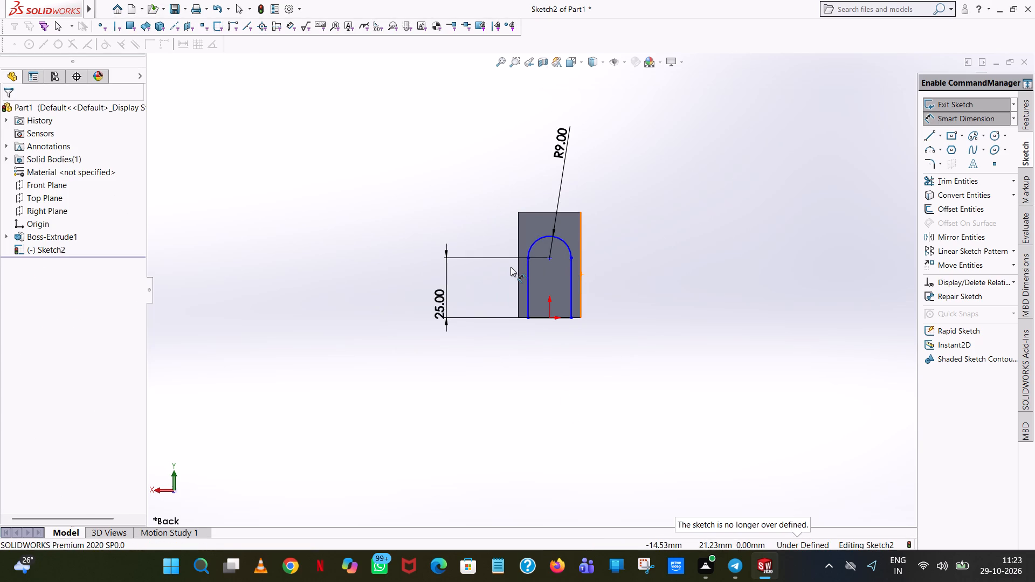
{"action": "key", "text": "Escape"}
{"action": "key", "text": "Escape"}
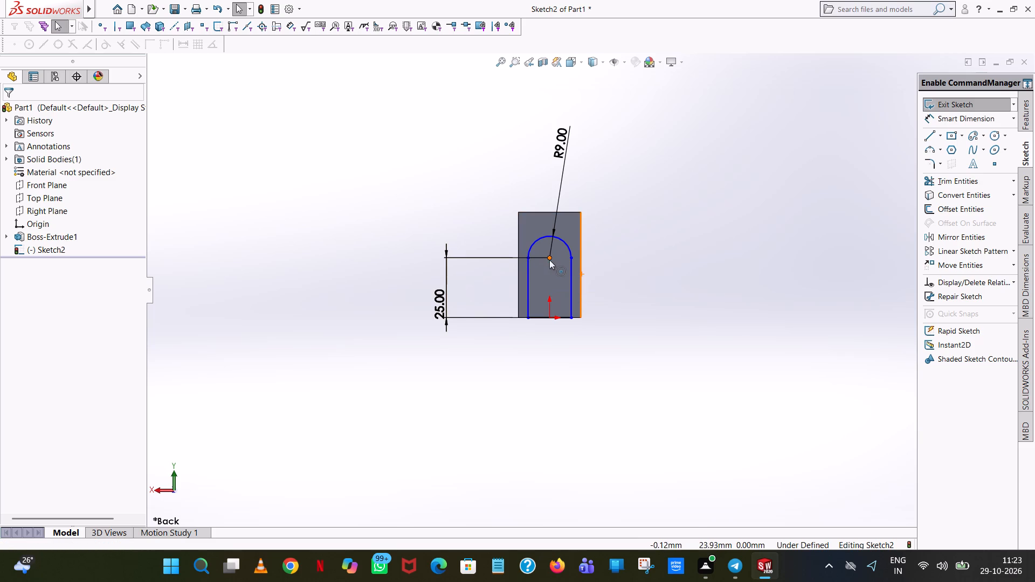
Add a Vertical relation between the slot arc's centre point and the origin.
{"action": "left_click", "coordinate": [549, 259], "text": "ctrl"}
{"action": "left_click", "coordinate": [548, 316], "text": "ctrl"}
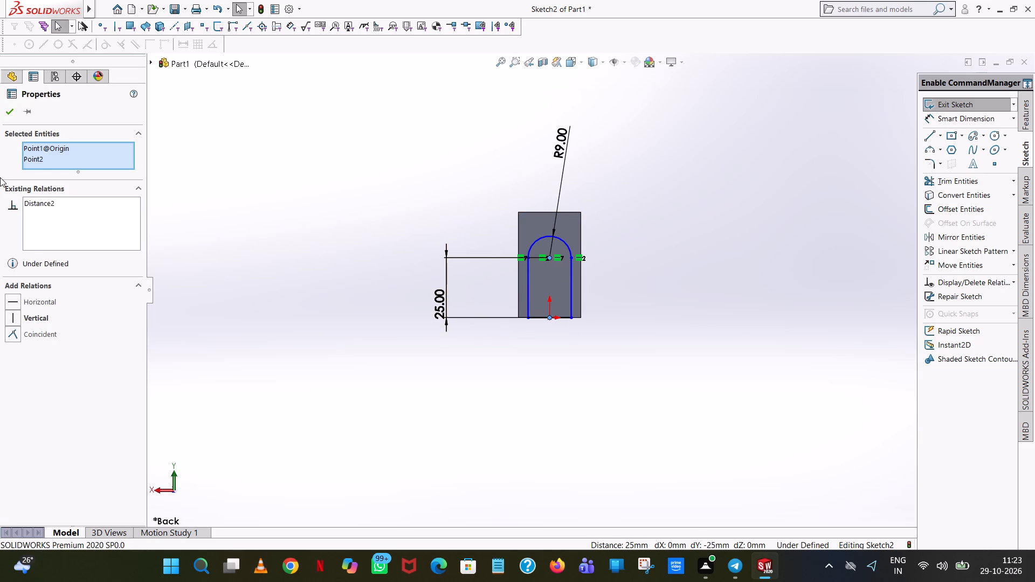
{"action": "left_click", "coordinate": [33, 320]}
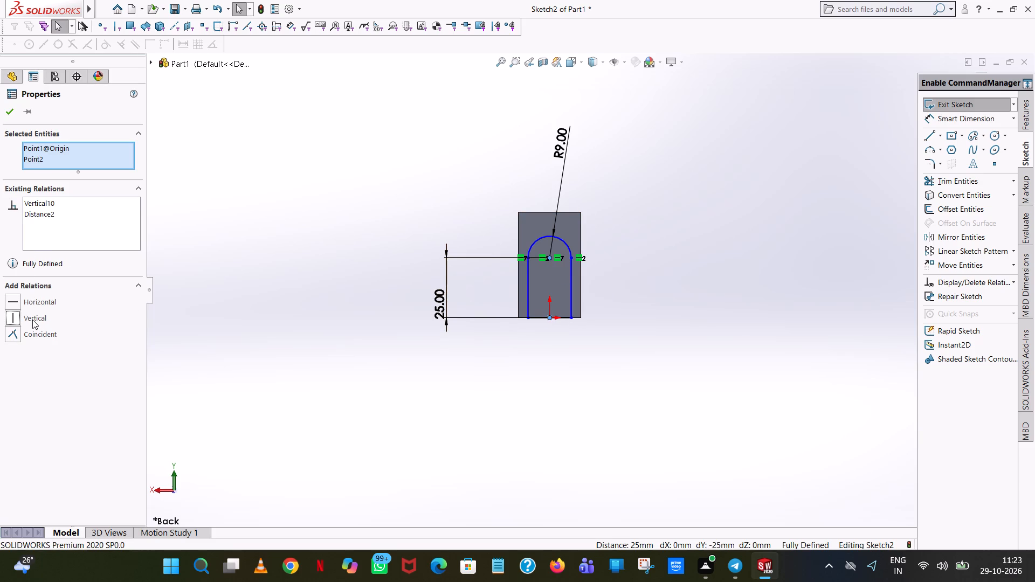
{"action": "left_click", "coordinate": [679, 217]}
Cut the round-topped slot profile into the block with a blind Extruded Cut 12 mm deep.
{"action": "middle_click_drag", "start_coordinate": [641, 309], "coordinate": [654, 193]}
{"action": "scroll", "coordinate": [641, 309], "scroll_direction": "up", "scroll_amount": 1}
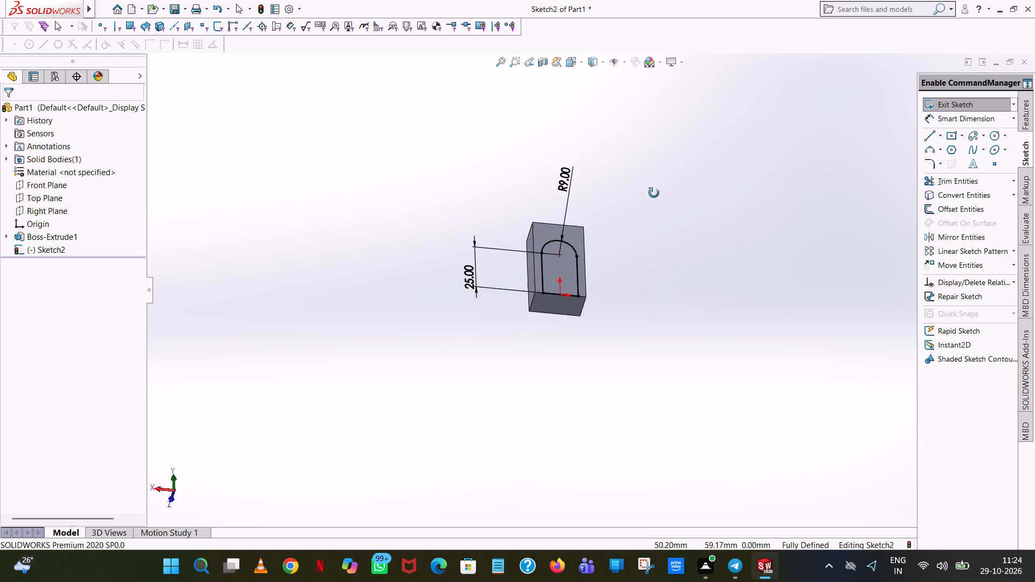
{"action": "middle_click_drag", "start_coordinate": [654, 193], "coordinate": [636, 152]}
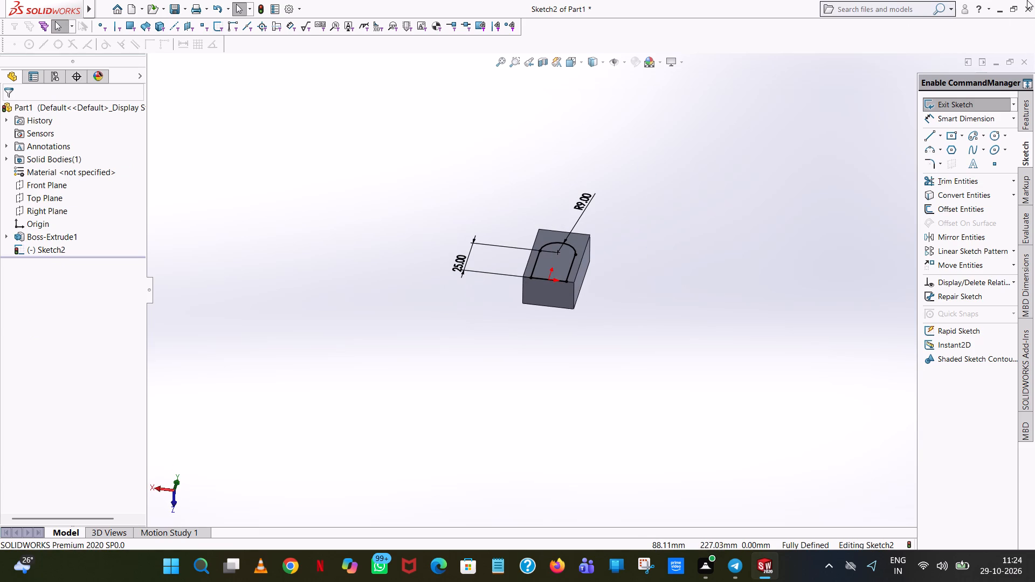
{"action": "left_click", "coordinate": [1029, 115]}
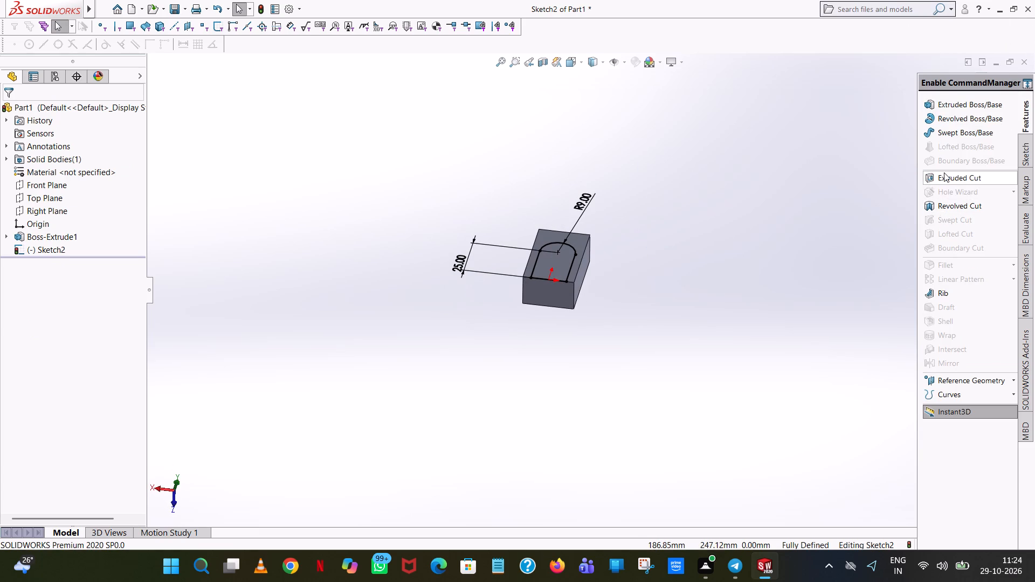
{"action": "left_click", "coordinate": [944, 172]}
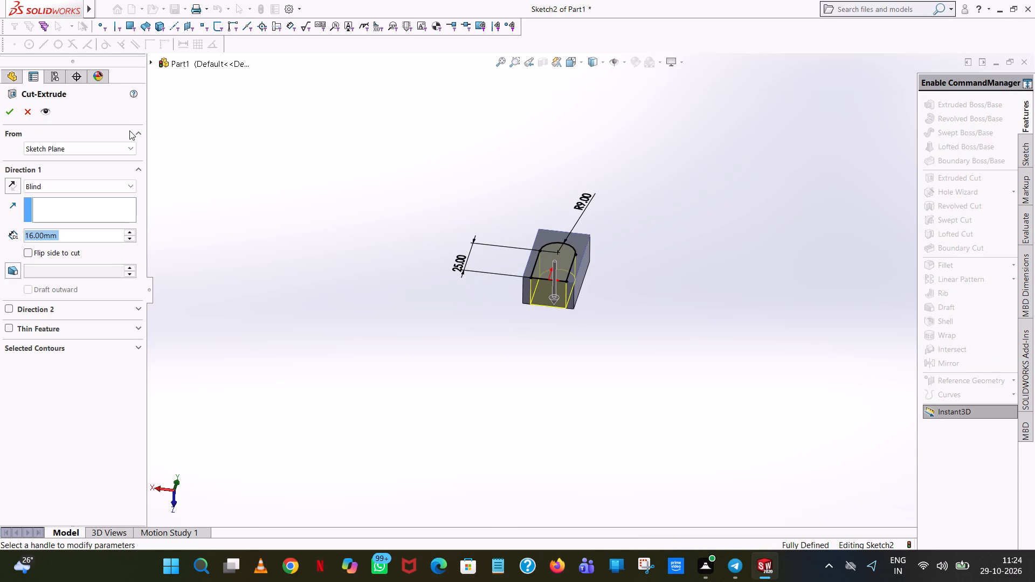
{"action": "type", "text": "12"}
{"action": "key", "text": "Return"}
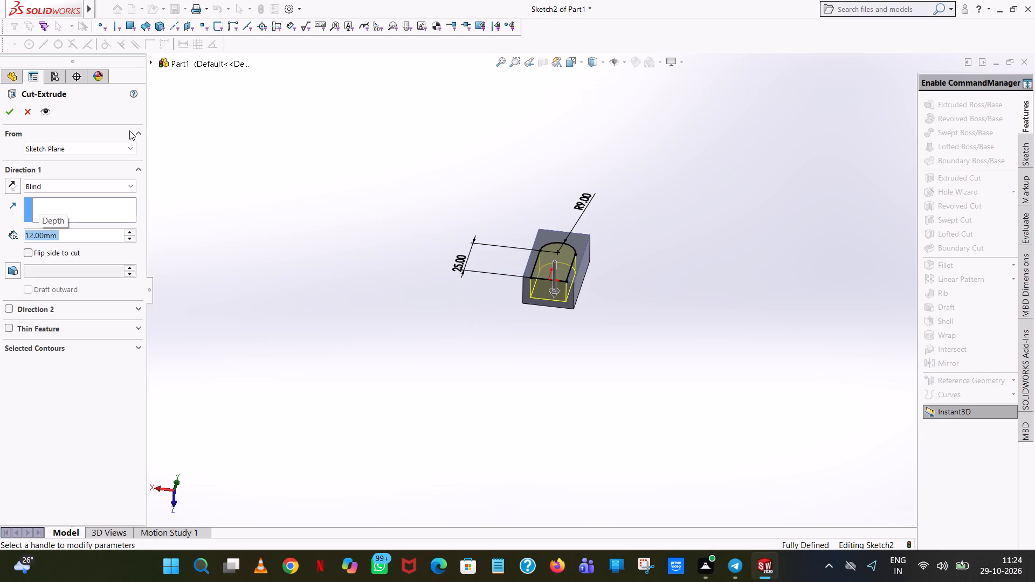
{"action": "left_click", "coordinate": [8, 115]}
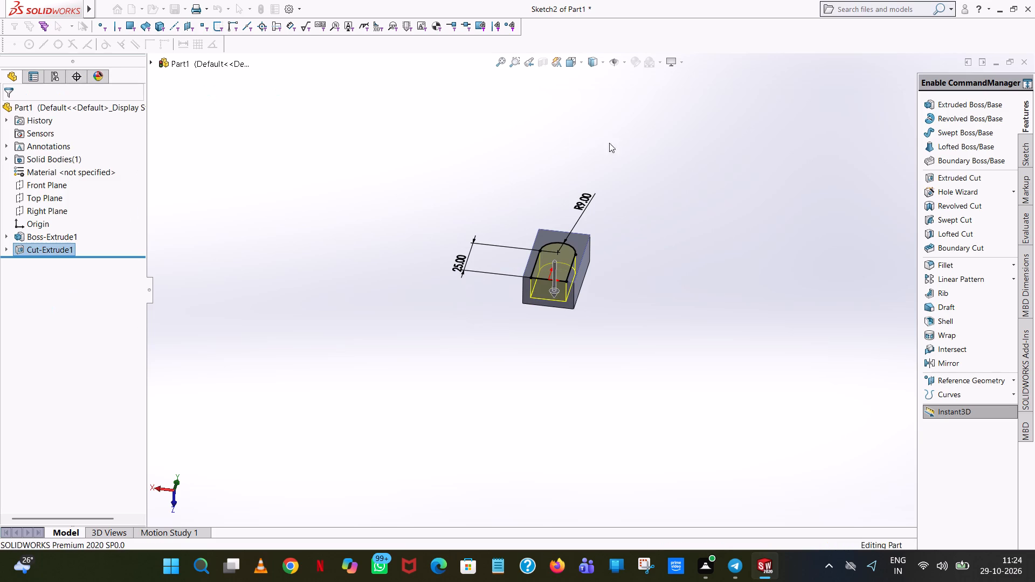
{"action": "left_click", "coordinate": [644, 202]}
Start an Extruded Boss/Base with a new sketch on the block's solid top face, at the slot's rounded end.
{"action": "scroll", "coordinate": [644, 200], "scroll_direction": "up", "scroll_amount": 1}
{"action": "middle_click_drag", "start_coordinate": [644, 200], "coordinate": [629, 179]}
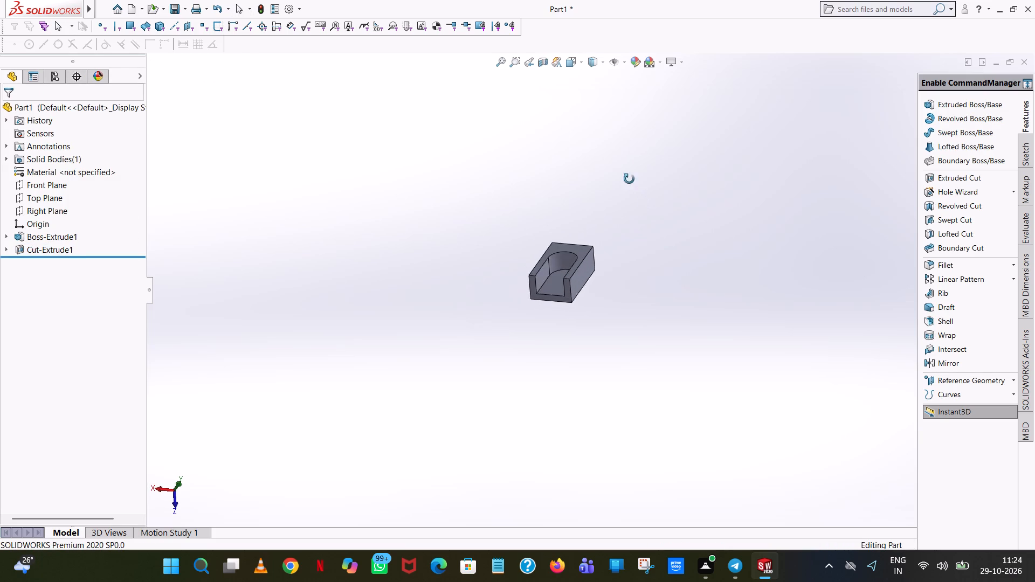
{"action": "middle_click_drag", "start_coordinate": [629, 179], "coordinate": [544, 259]}
{"action": "scroll", "coordinate": [623, 174], "scroll_direction": "up", "scroll_amount": 1}
{"action": "scroll", "coordinate": [522, 198], "scroll_direction": "up", "scroll_amount": 1}
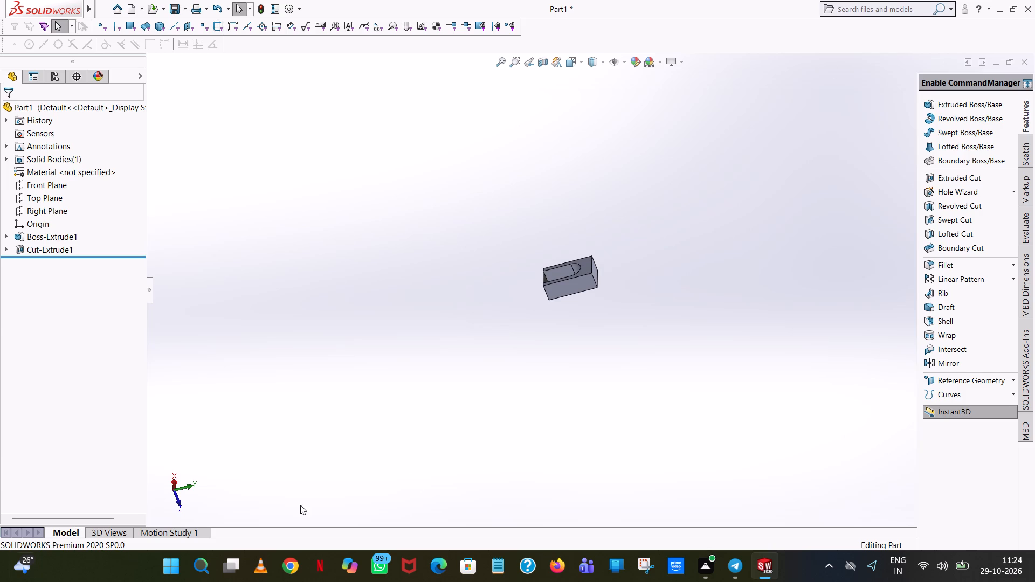
{"action": "scroll", "coordinate": [605, 266], "scroll_direction": "down", "scroll_amount": 2}
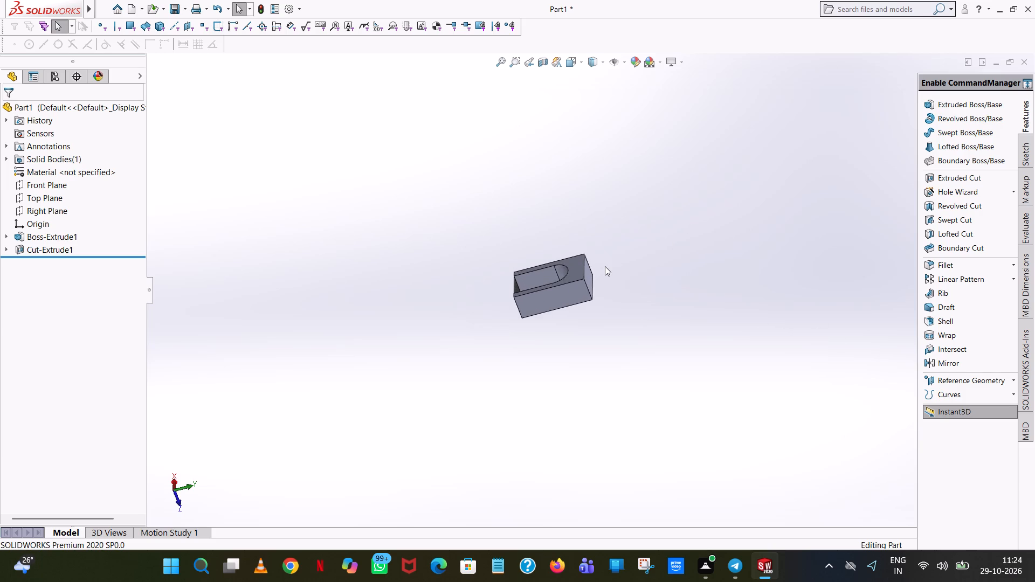
{"action": "scroll", "coordinate": [605, 266], "scroll_direction": "down", "scroll_amount": 3}
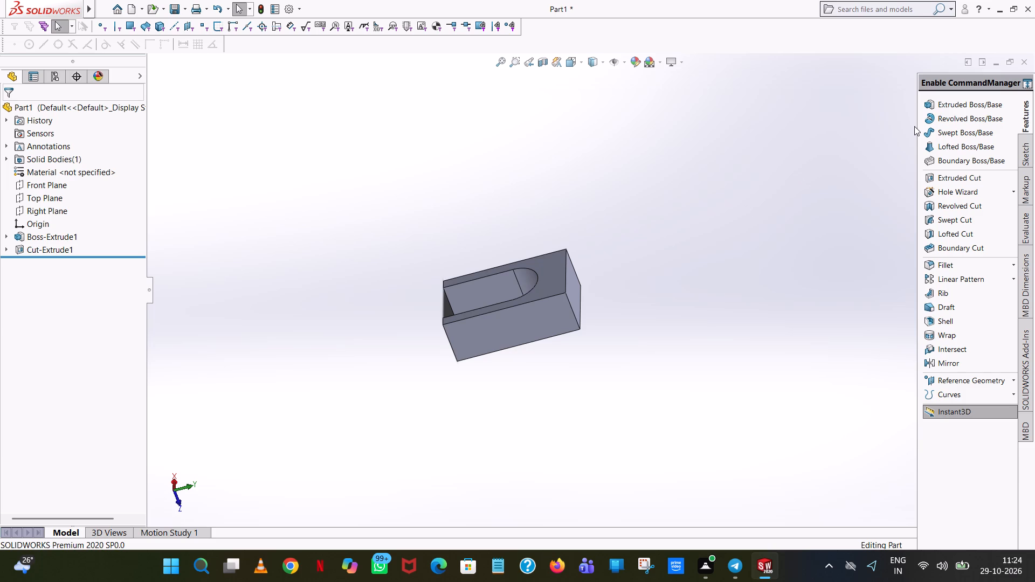
{"action": "left_click", "coordinate": [978, 109]}
{"action": "middle_click_drag", "start_coordinate": [705, 242], "coordinate": [651, 278]}
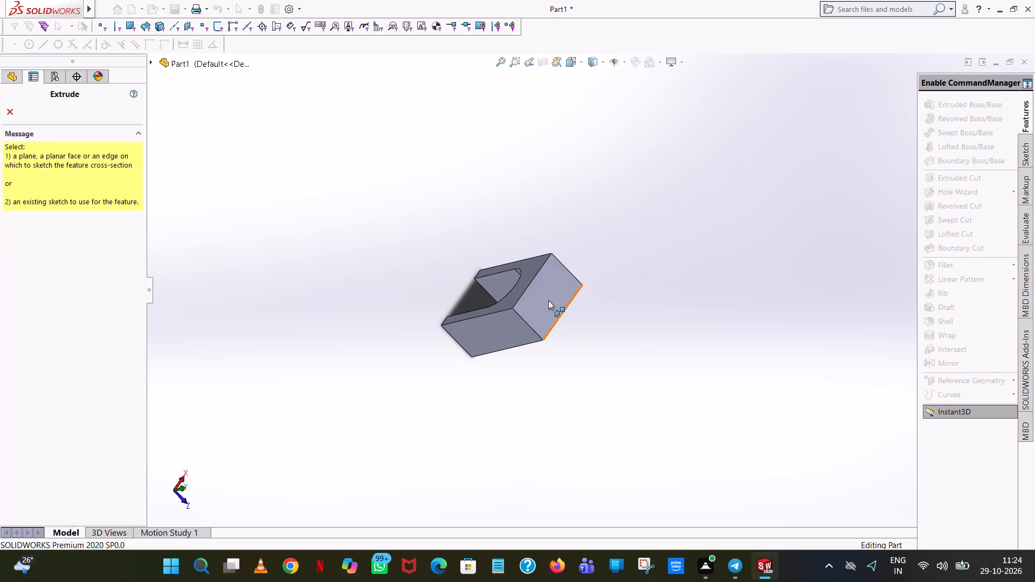
{"action": "left_click", "coordinate": [546, 301]}
{"action": "left_click", "coordinate": [578, 64]}
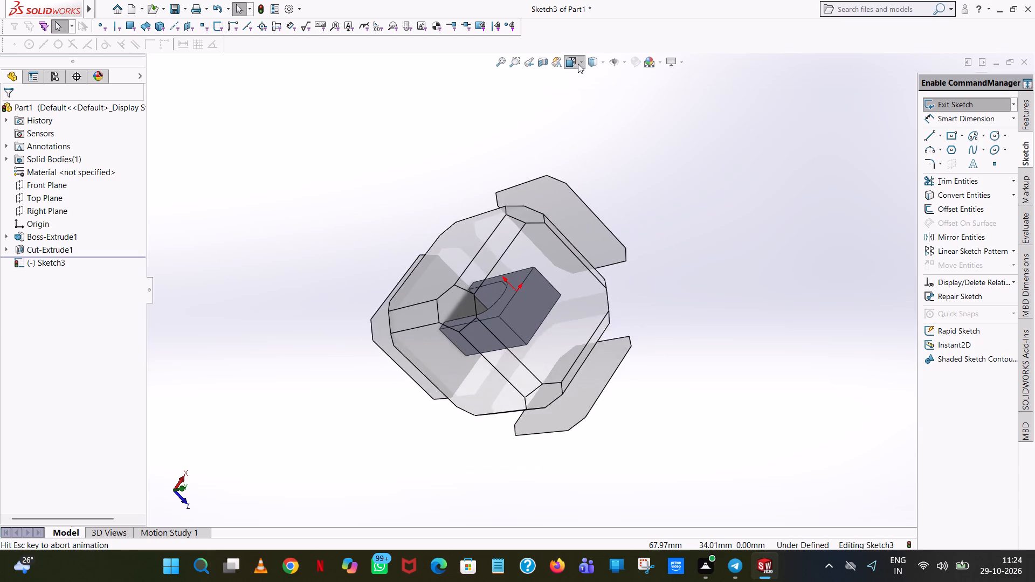
{"action": "left_click", "coordinate": [638, 124]}
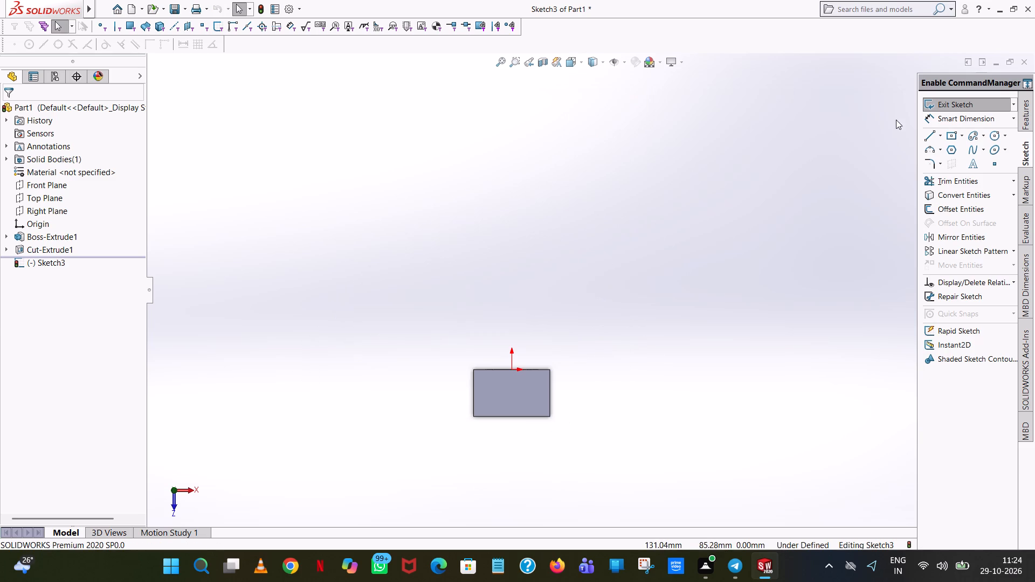
From the block face's front corner, draw a 34 mm horizontal line outward along +X and a 9 mm perpendicular line toward the back edge.
{"action": "left_click", "coordinate": [924, 133]}
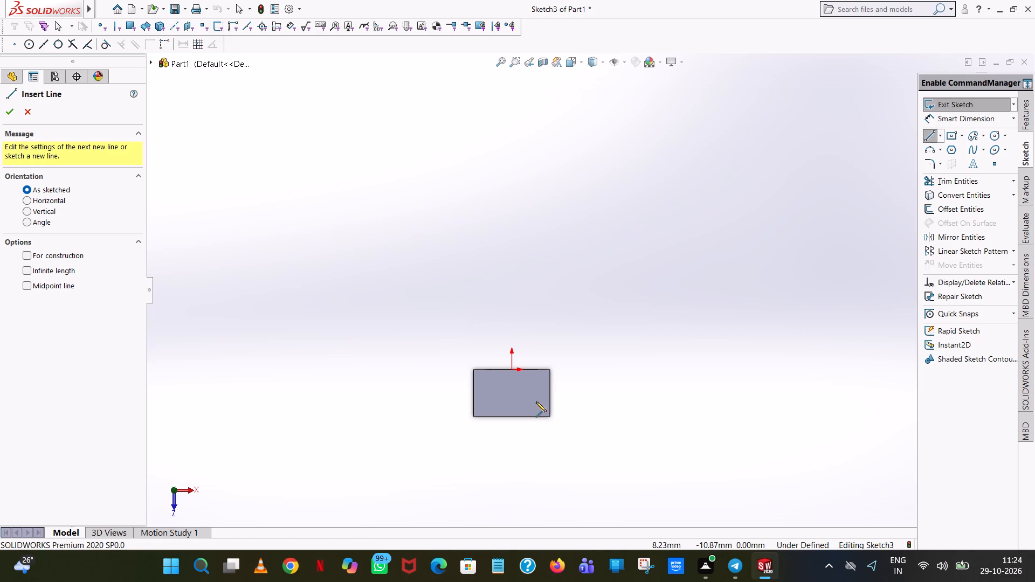
{"action": "left_click", "coordinate": [550, 418]}
{"action": "left_click", "coordinate": [707, 418]}
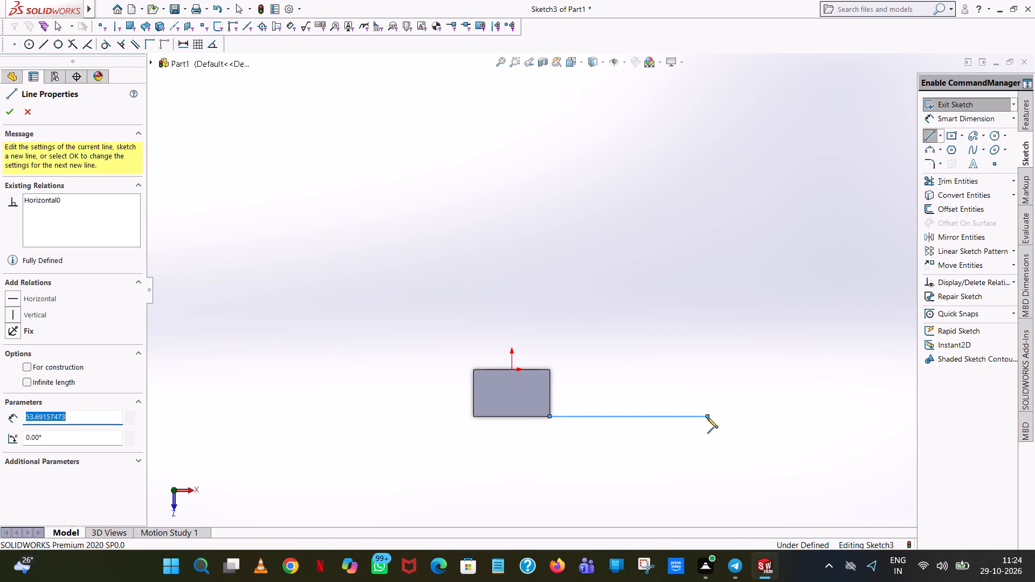
{"action": "type", "text": "34"}
{"action": "key", "text": "Return"}
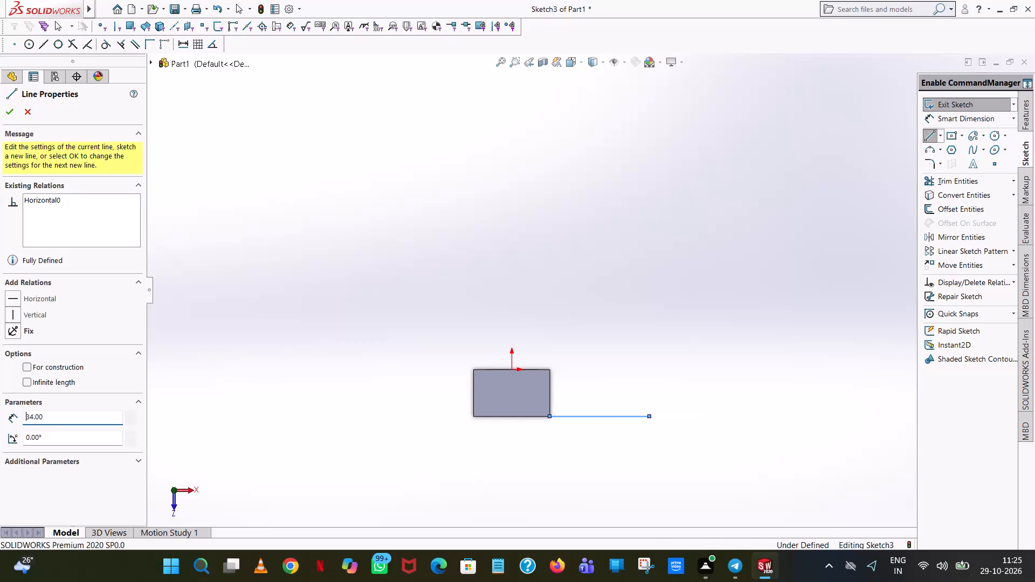
{"action": "left_click", "coordinate": [650, 390]}
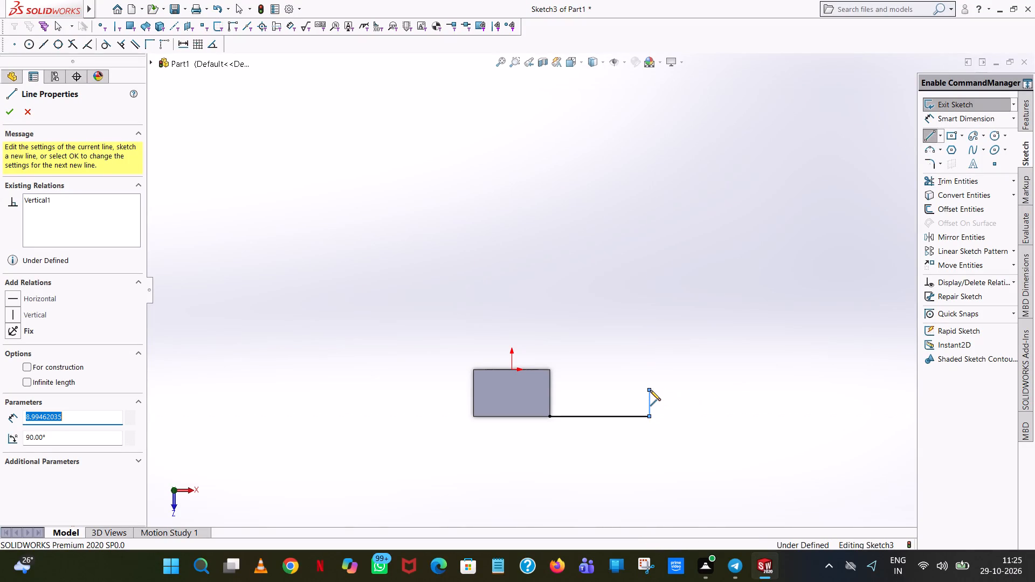
{"action": "key", "text": "9"}
{"action": "key", "text": "Return"}
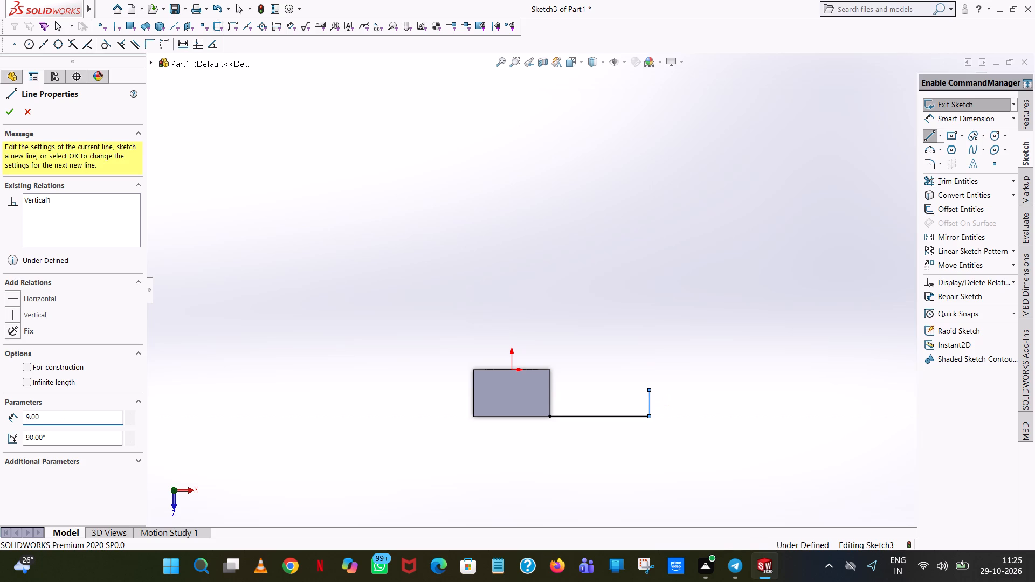
{"action": "right_click", "coordinate": [650, 390]}
{"action": "left_click", "coordinate": [663, 392]}
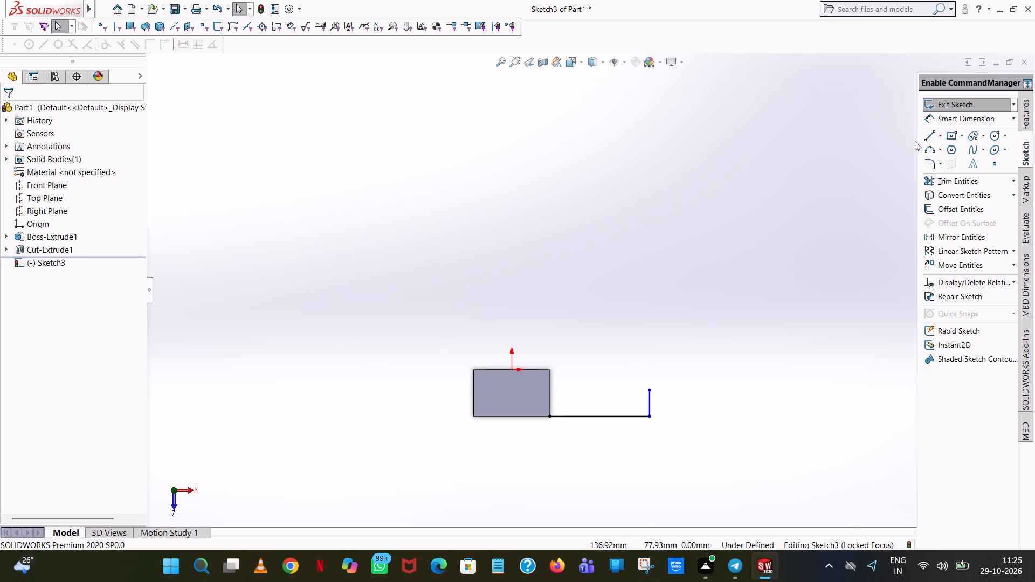
From the face's back corner, draw a horizontal line of 34-15 mm outward and join it with a sloped line to the 9 mm line's free end.
{"action": "left_click", "coordinate": [931, 130]}
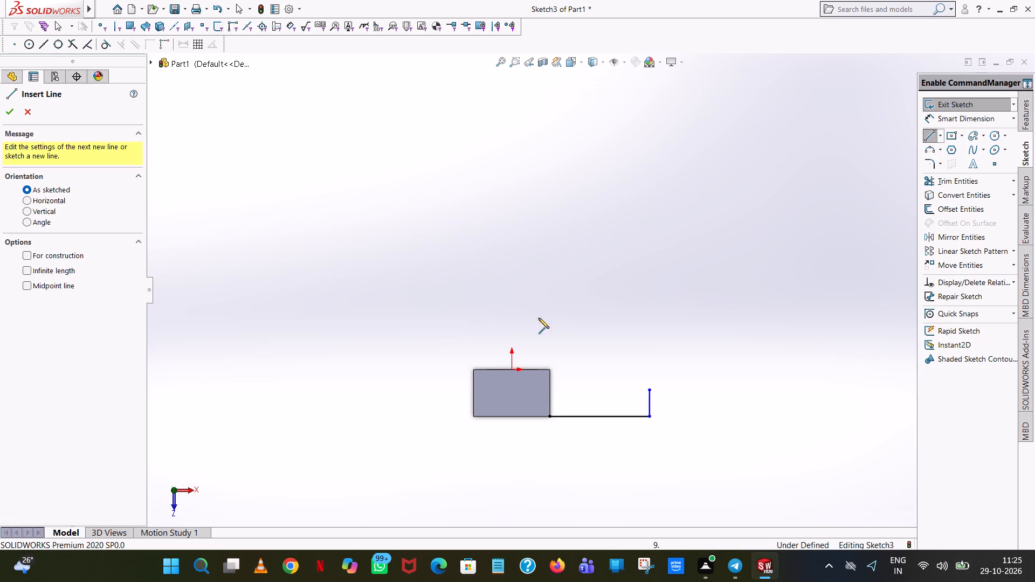
{"action": "left_click", "coordinate": [550, 370]}
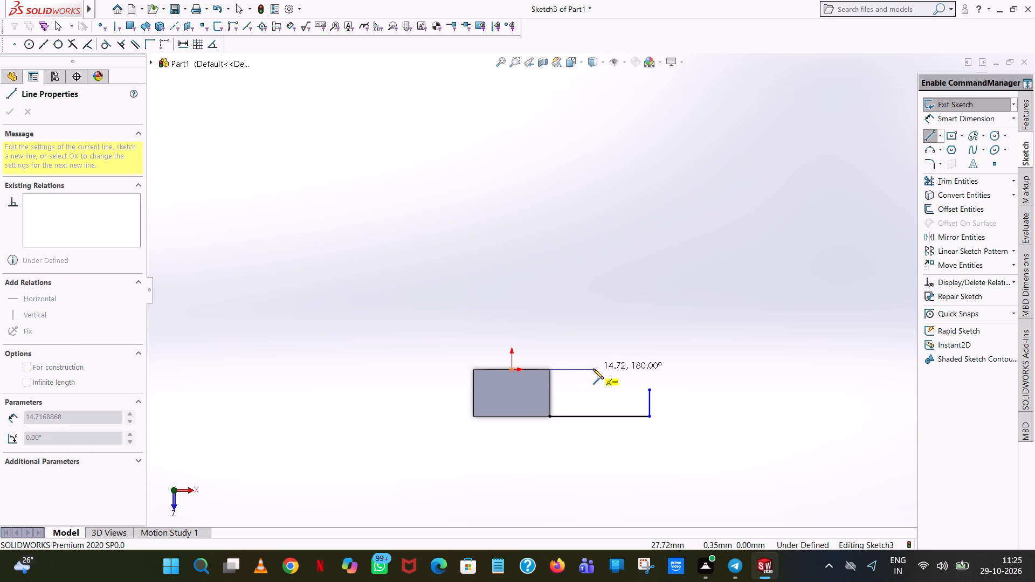
{"action": "left_click", "coordinate": [593, 369]}
{"action": "type", "text": "34-15"}
{"action": "key", "text": "Return"}
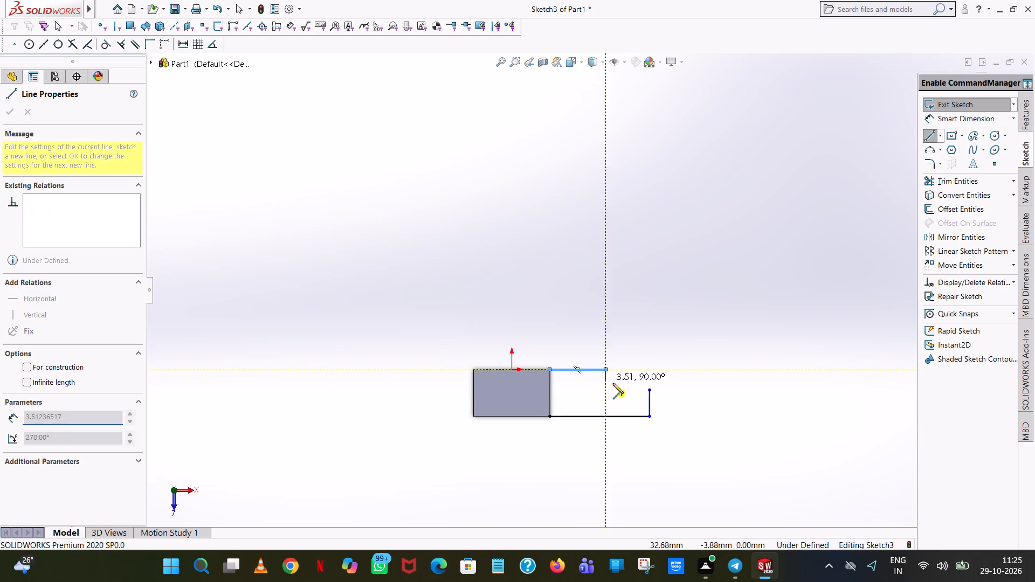
{"action": "left_click", "coordinate": [649, 388]}
{"action": "right_click", "coordinate": [649, 388]}
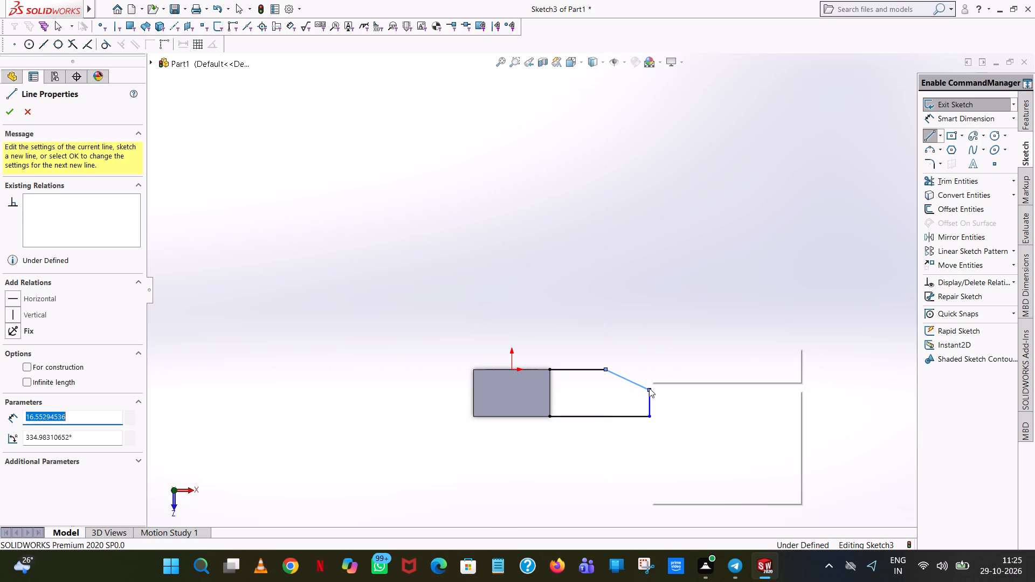
{"action": "left_click", "coordinate": [673, 394]}
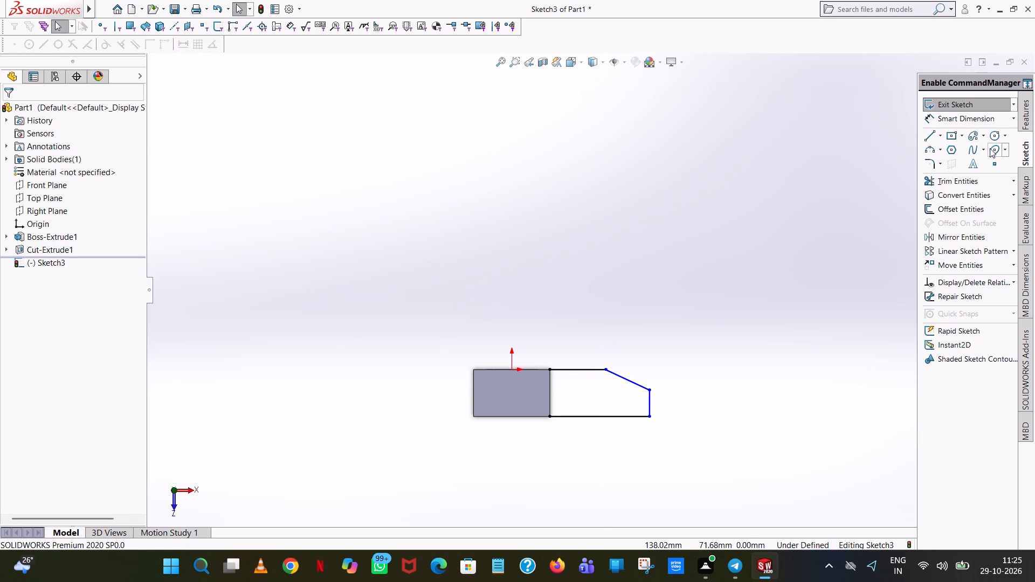
Dimension the short vertical line's length beside the profile and the sloped line's horizontal span above it.
{"action": "left_click", "coordinate": [946, 115]}
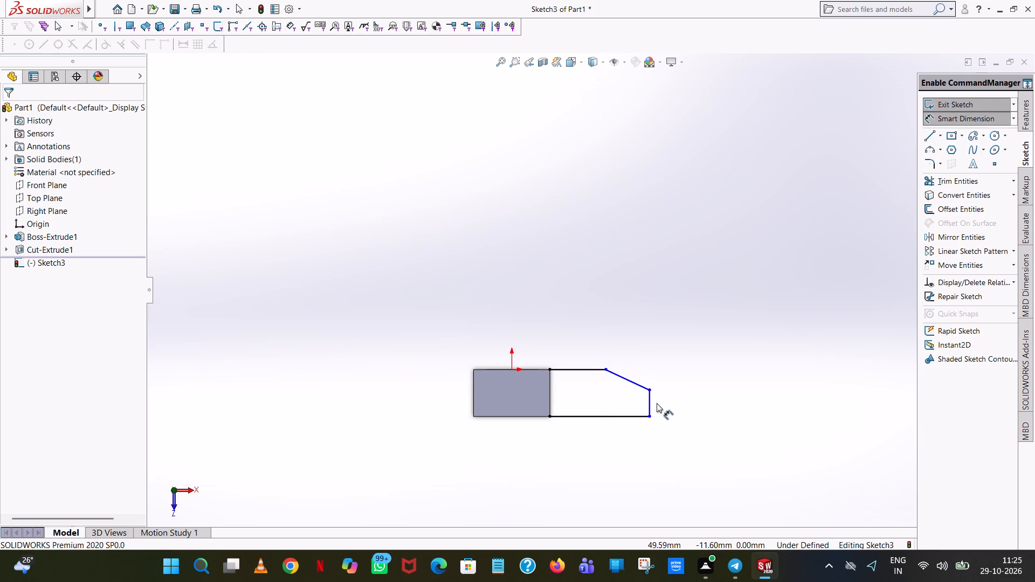
{"action": "left_click", "coordinate": [652, 401]}
{"action": "left_click", "coordinate": [761, 412]}
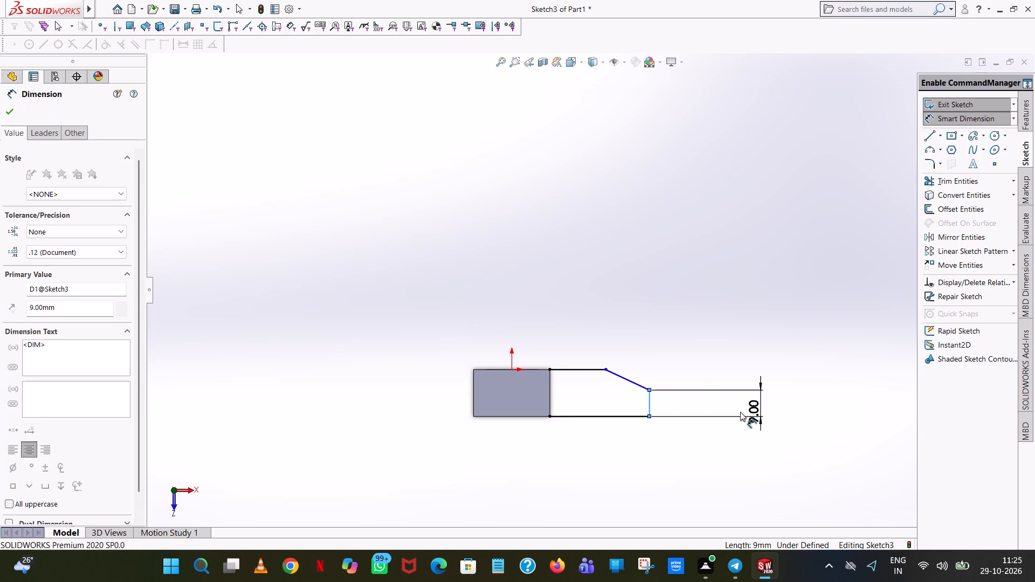
{"action": "left_click", "coordinate": [719, 393]}
{"action": "left_click", "coordinate": [718, 287]}
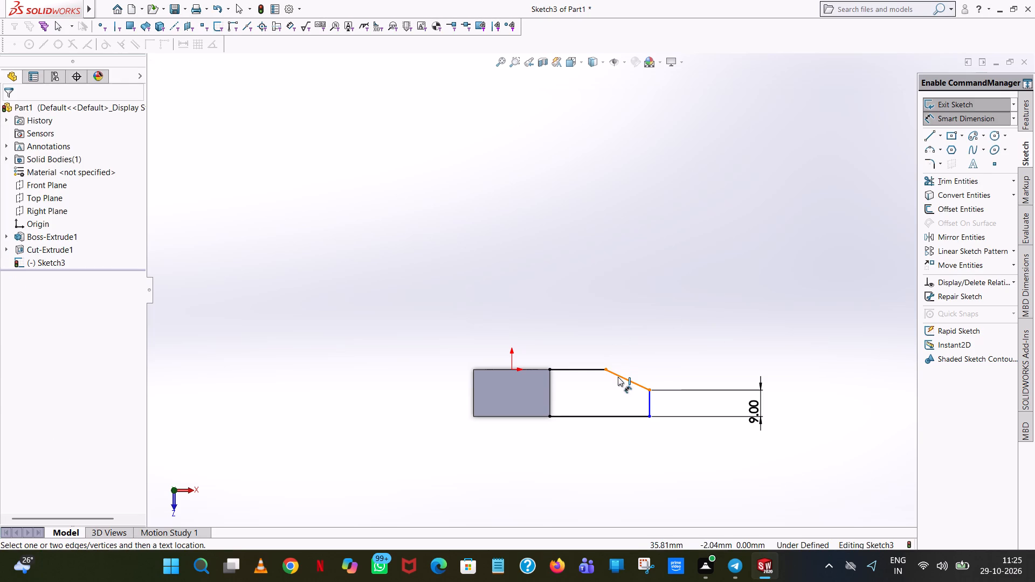
{"action": "left_click", "coordinate": [618, 377]}
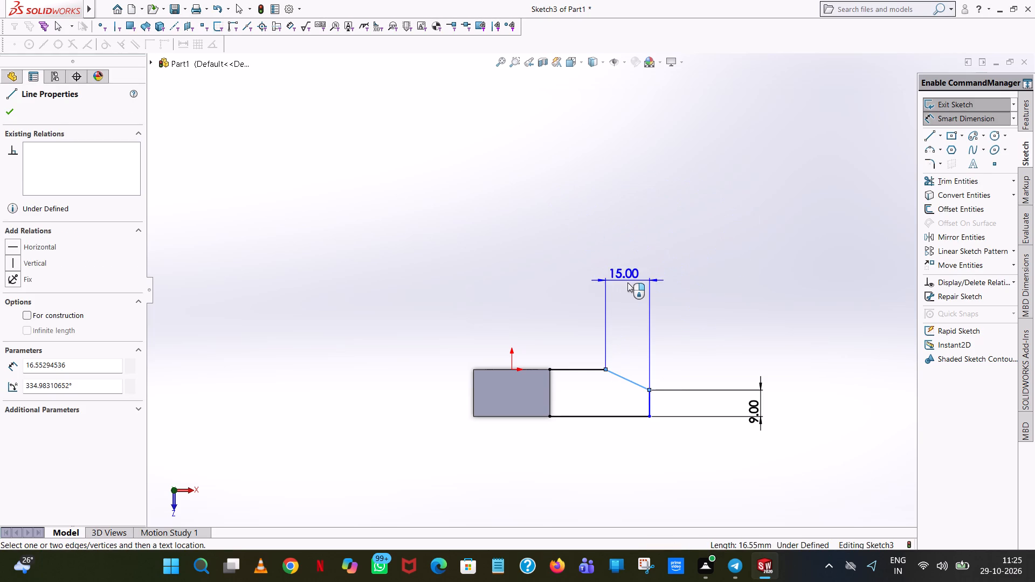
{"action": "left_click", "coordinate": [627, 282]}
{"action": "left_click", "coordinate": [579, 264]}
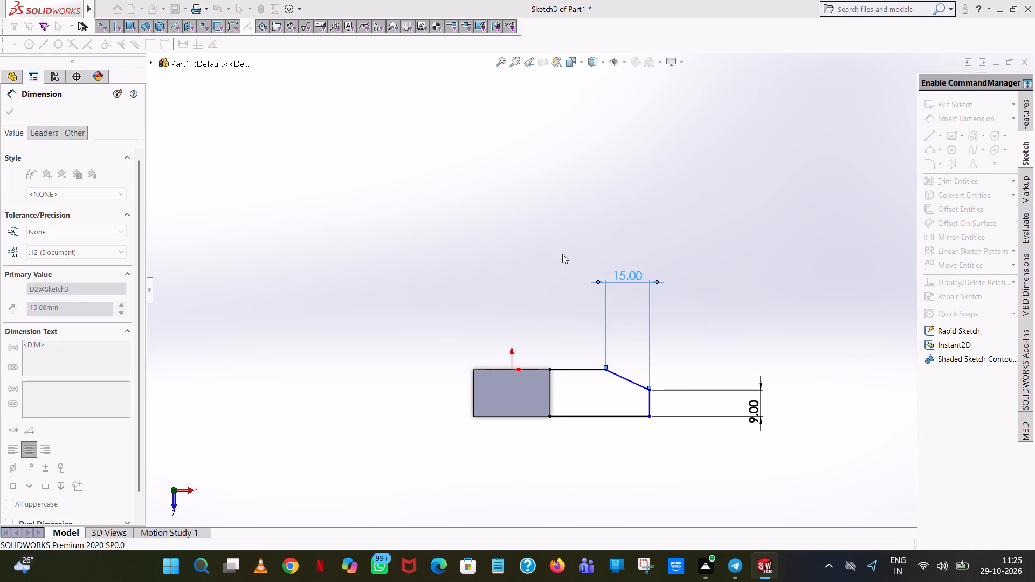
{"action": "left_click", "coordinate": [551, 244]}
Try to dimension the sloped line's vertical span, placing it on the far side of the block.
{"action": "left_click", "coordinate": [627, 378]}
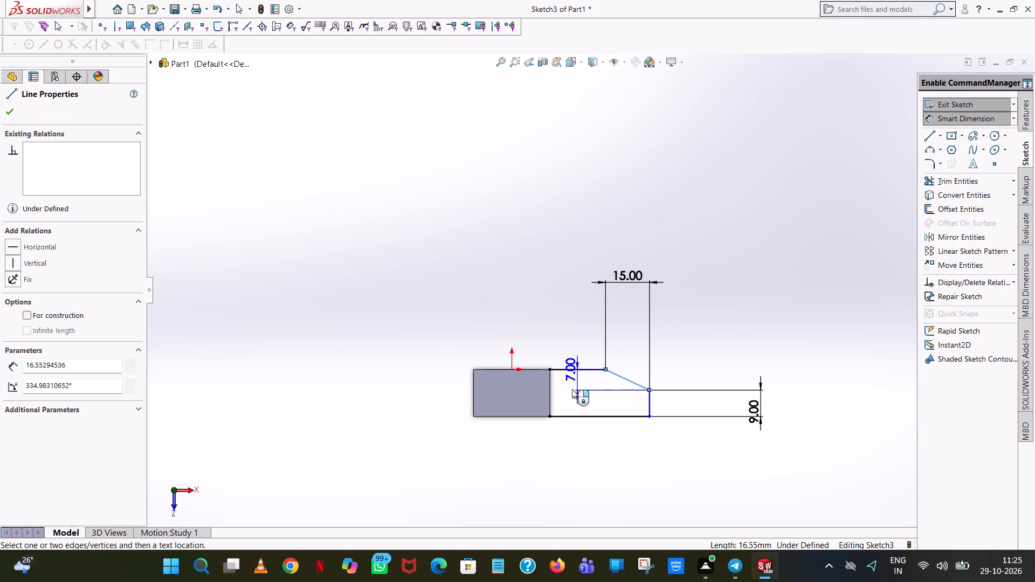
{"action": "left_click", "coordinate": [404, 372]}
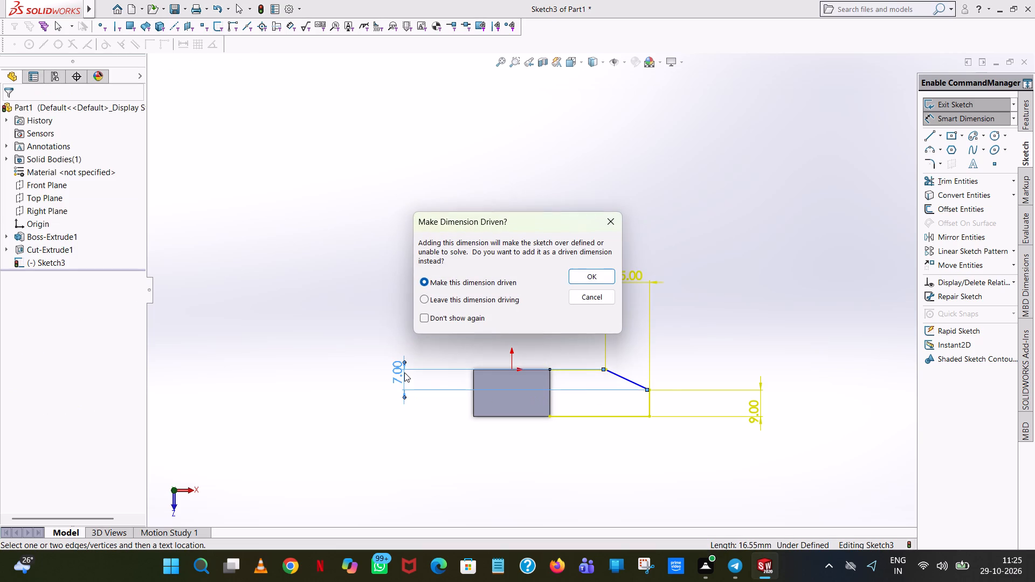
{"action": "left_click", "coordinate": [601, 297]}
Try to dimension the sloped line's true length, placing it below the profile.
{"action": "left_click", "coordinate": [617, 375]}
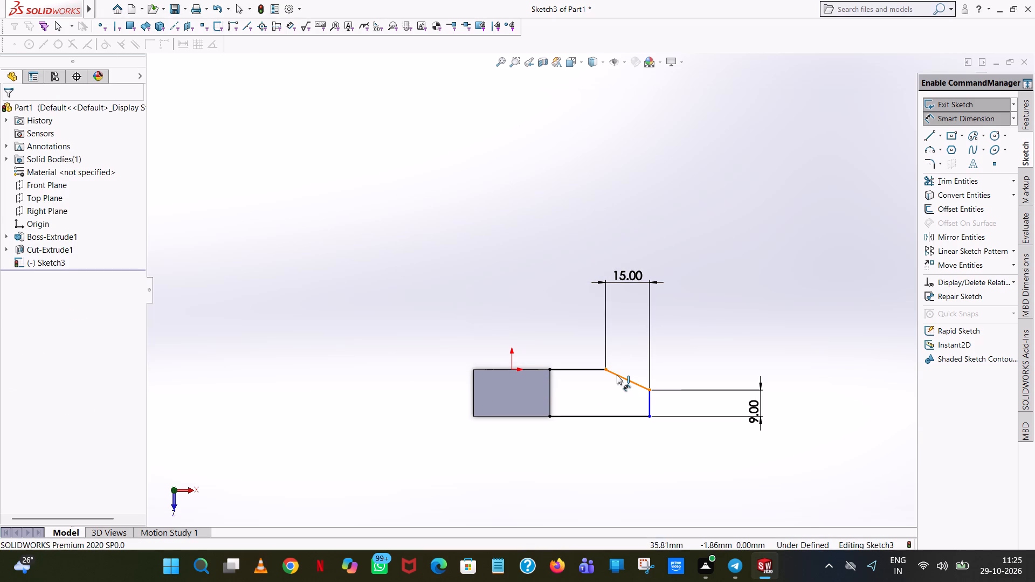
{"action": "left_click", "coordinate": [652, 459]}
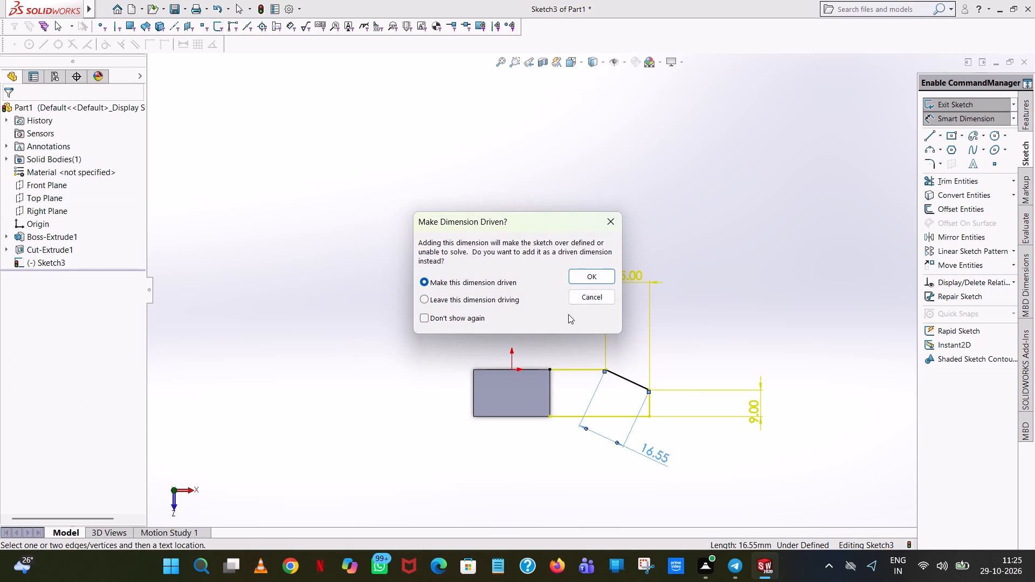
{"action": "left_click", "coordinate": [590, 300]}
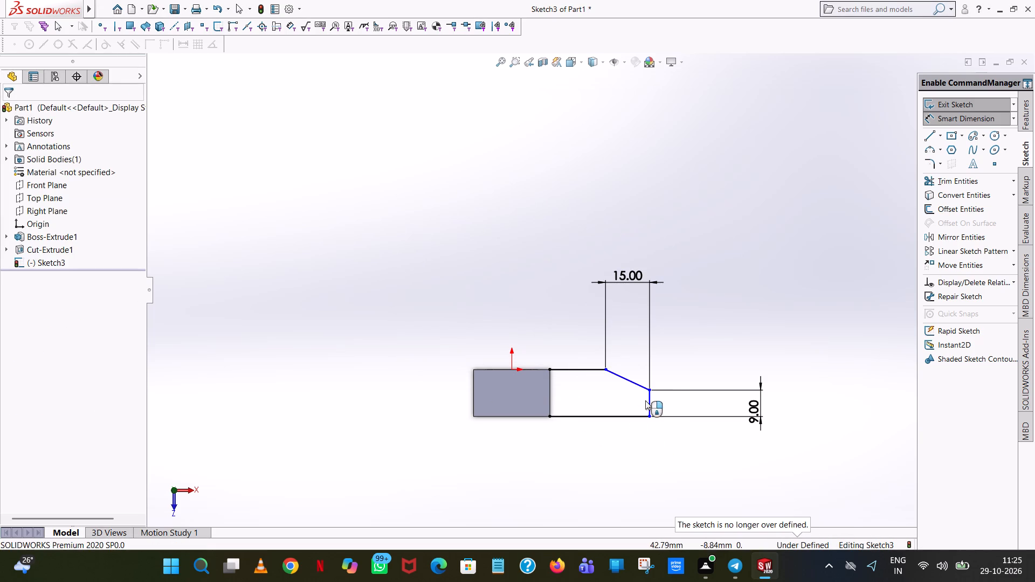
Dimension the horizontal distance from the block's edge to the profile's short outer vertical line, placing it below the profile.
{"action": "left_click", "coordinate": [651, 404]}
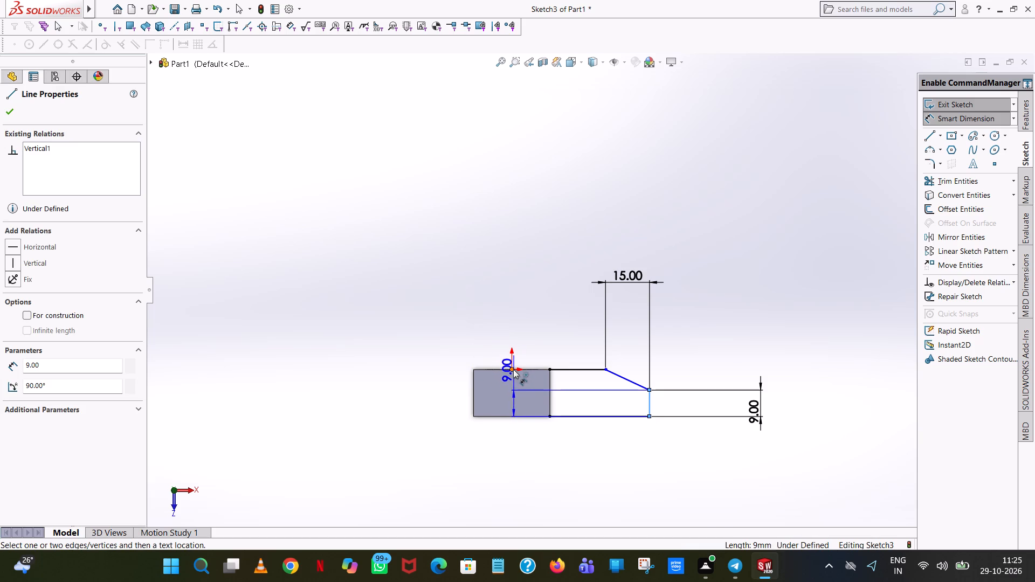
{"action": "left_click", "coordinate": [550, 379]}
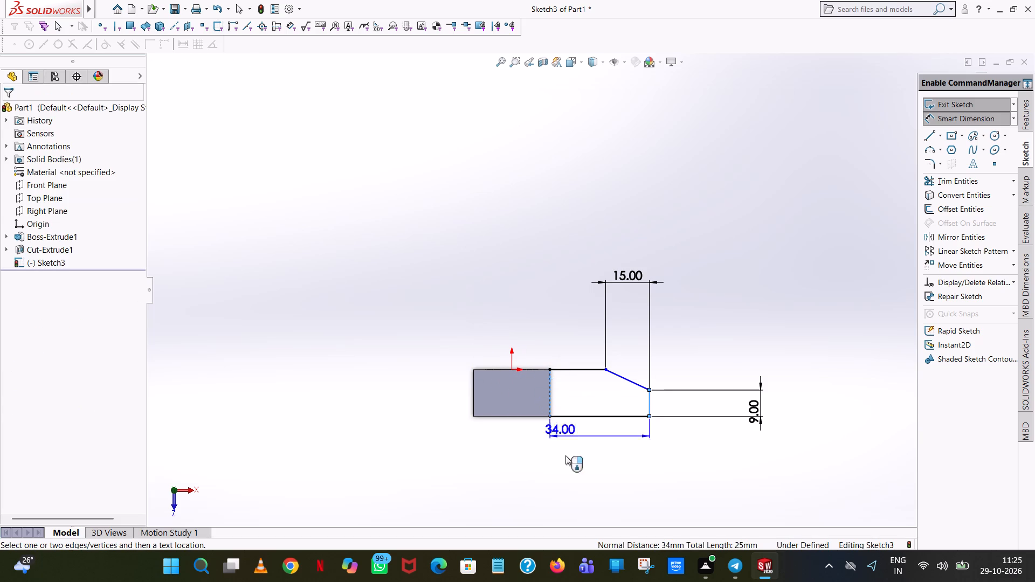
{"action": "left_click", "coordinate": [580, 503]}
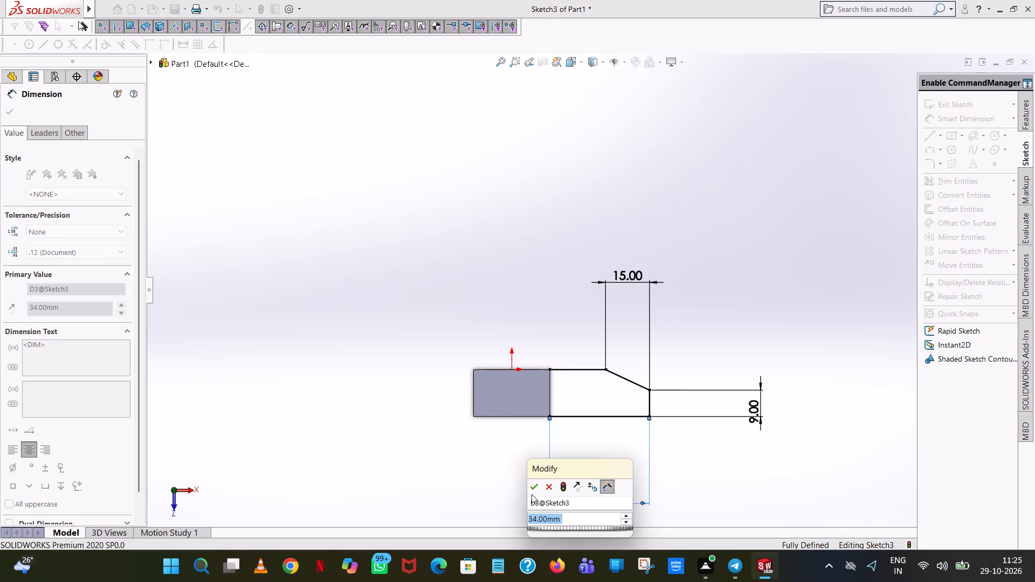
{"action": "left_click", "coordinate": [535, 485]}
{"action": "left_click", "coordinate": [454, 184]}
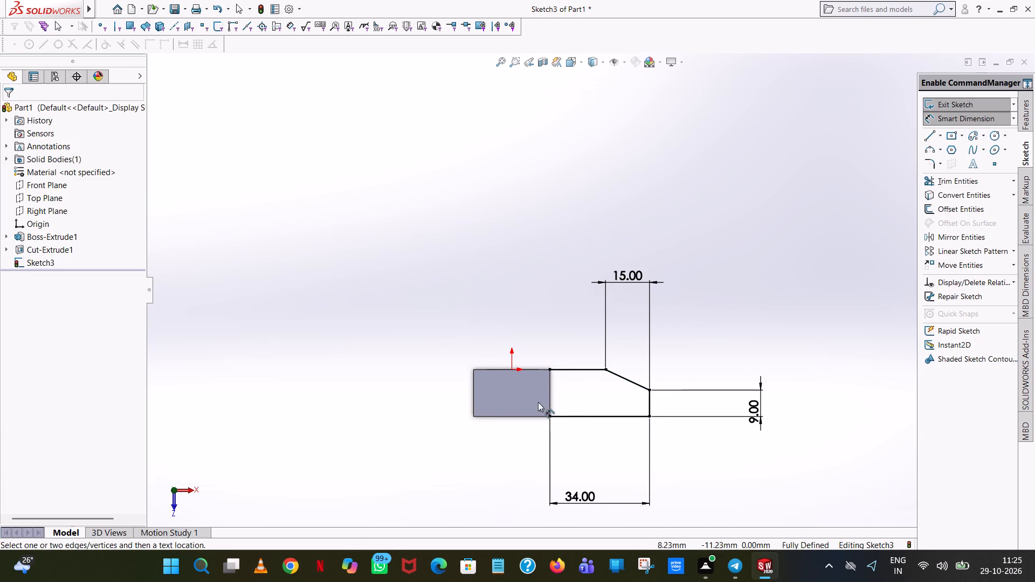
Close the side profile with a 16 mm vertical line along the block face's edge, from its front corner to its back corner.
{"action": "middle_click_drag", "start_coordinate": [689, 318], "coordinate": [661, 316]}
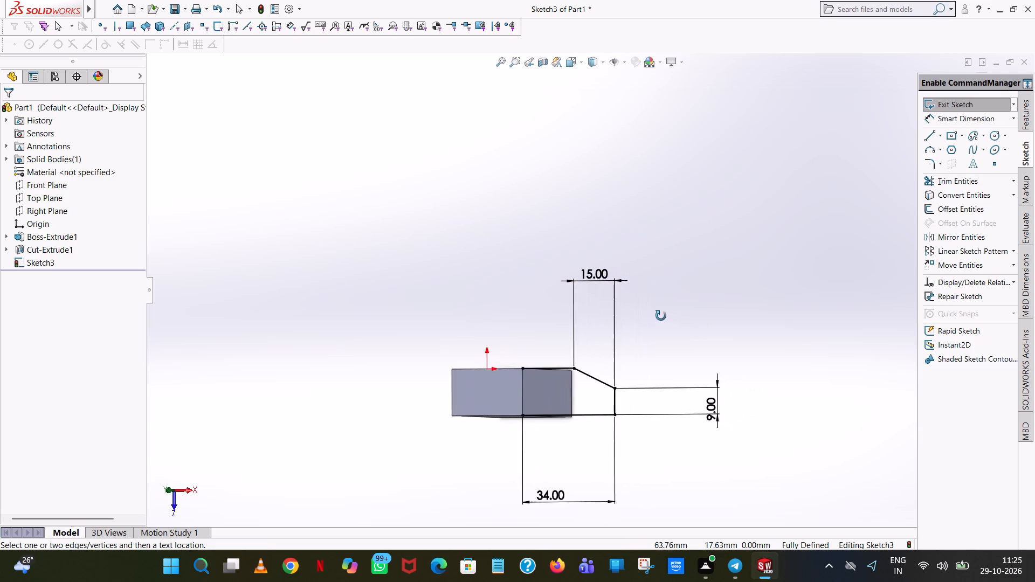
{"action": "middle_click_drag", "start_coordinate": [661, 316], "coordinate": [688, 332]}
{"action": "scroll", "coordinate": [661, 316], "scroll_direction": "up", "scroll_amount": 1}
{"action": "left_click", "coordinate": [930, 138]}
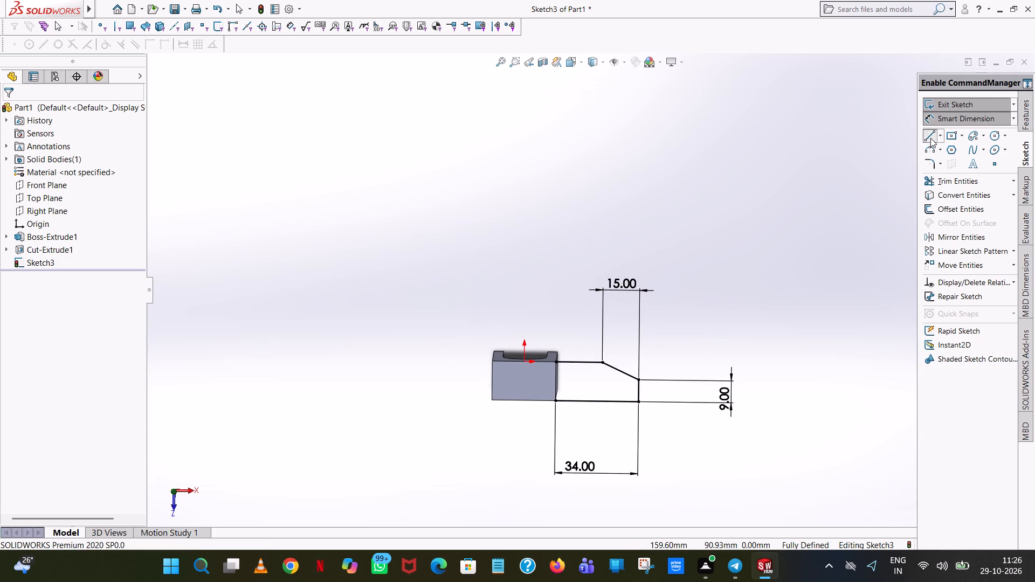
{"action": "scroll", "coordinate": [568, 405], "scroll_direction": "down", "scroll_amount": 5}
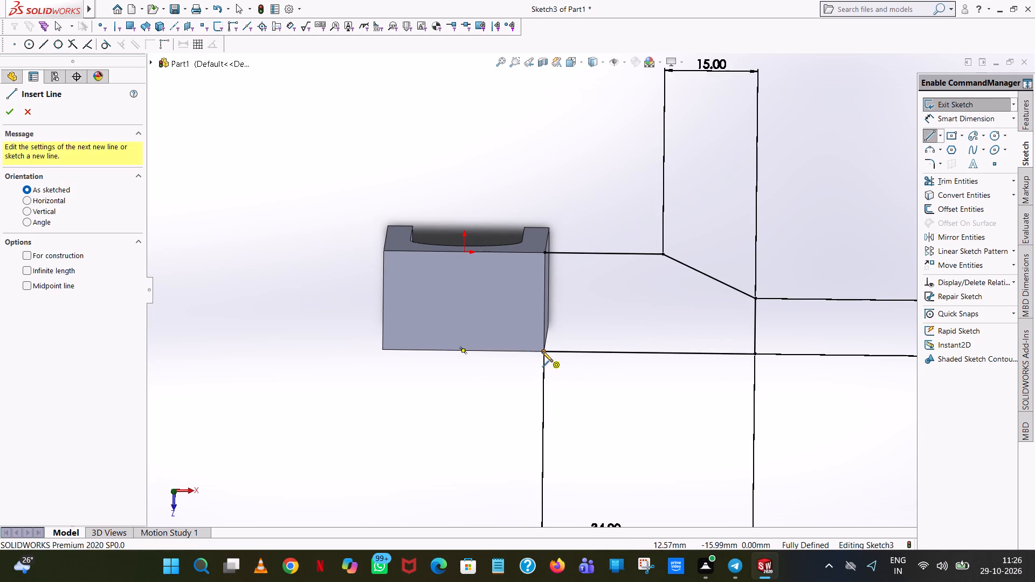
{"action": "left_click", "coordinate": [542, 351]}
{"action": "left_click", "coordinate": [544, 253]}
{"action": "right_click", "coordinate": [544, 253]}
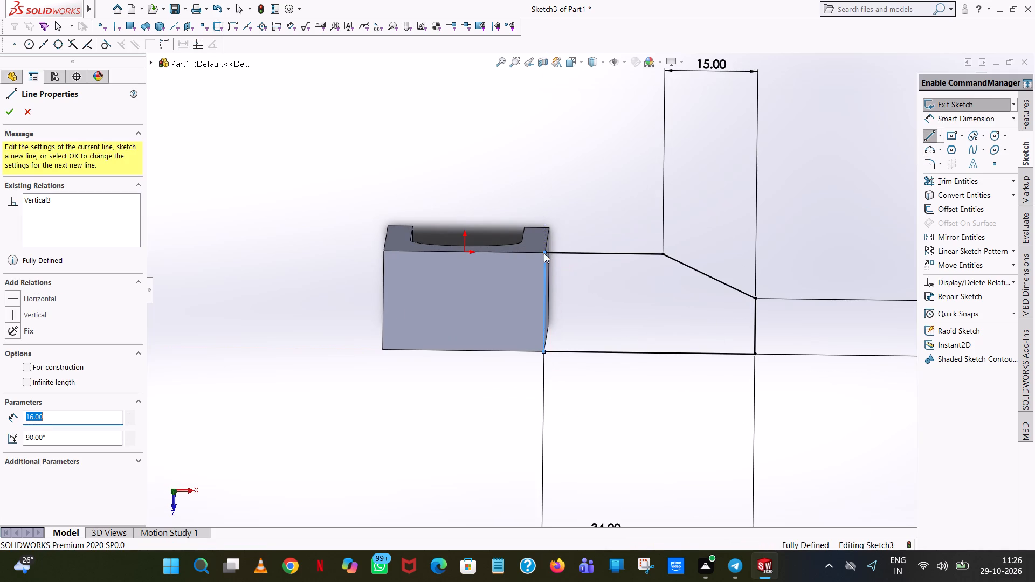
{"action": "left_click", "coordinate": [560, 262]}
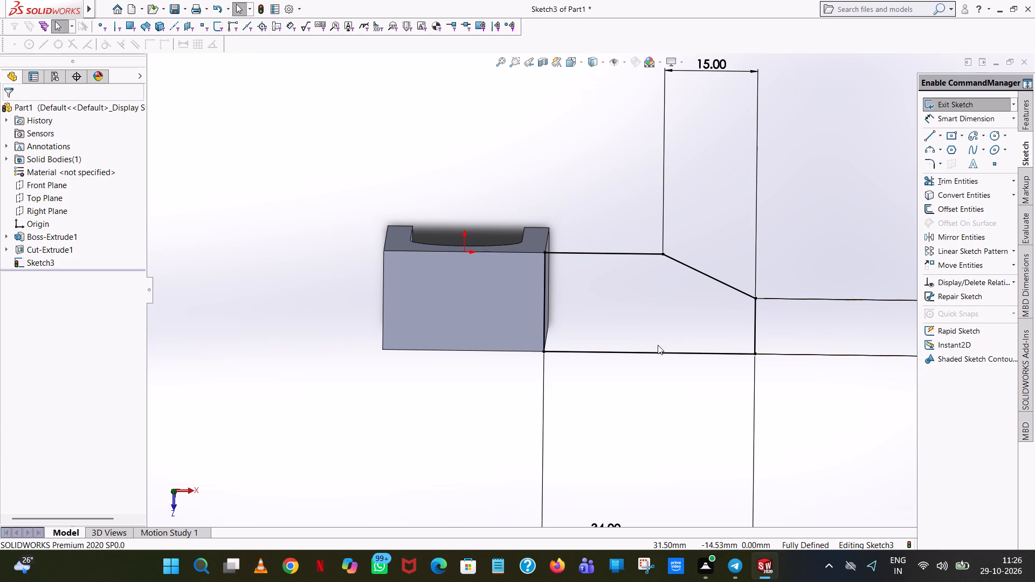
In the view normal to the sketch, draw a 16 mm vertical line from the origin to the midpoint of the block face's opposite edge.
{"action": "middle_click_drag", "start_coordinate": [658, 345], "coordinate": [668, 311]}
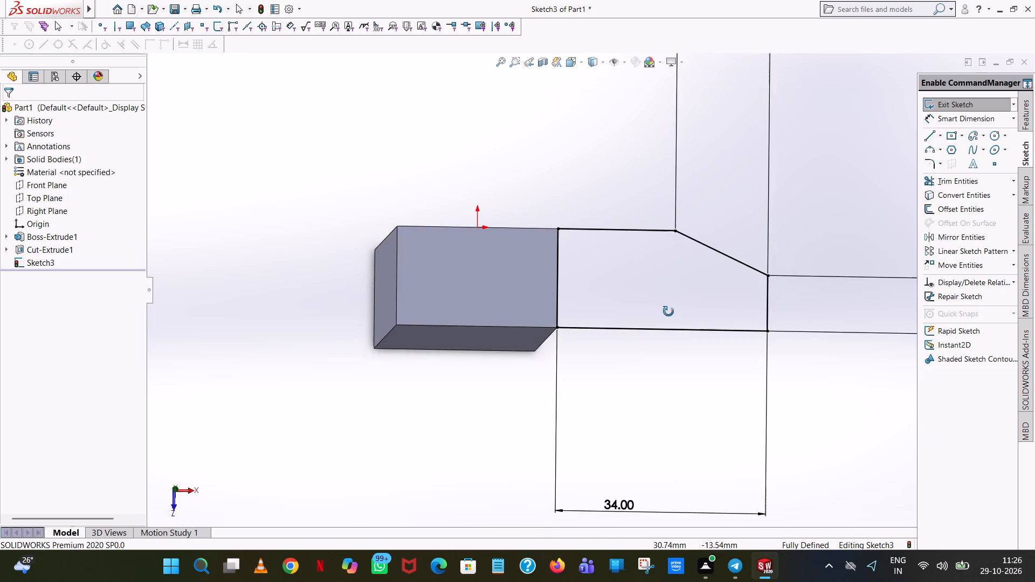
{"action": "middle_click_drag", "start_coordinate": [668, 311], "coordinate": [650, 548]}
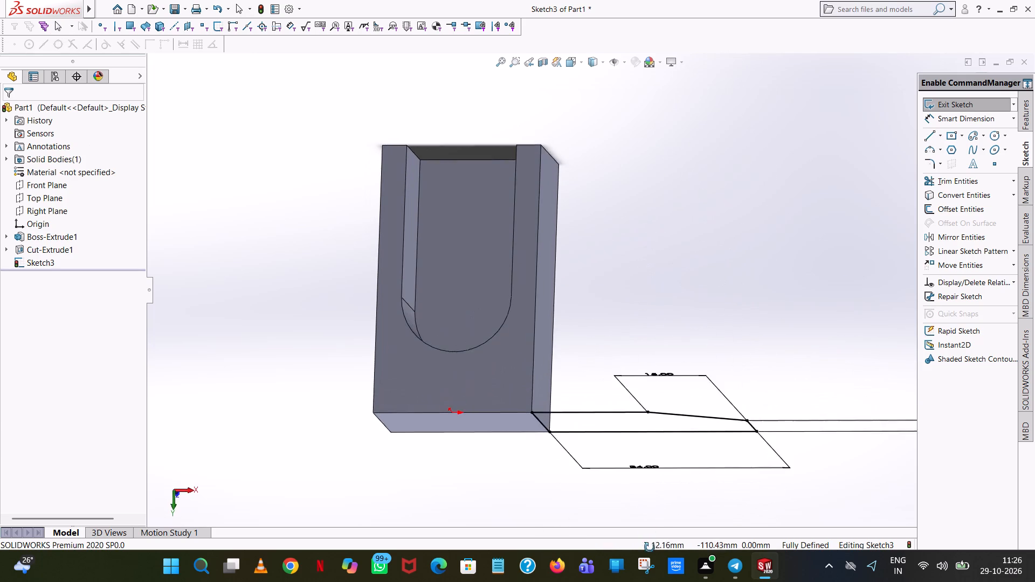
{"action": "middle_click_drag", "start_coordinate": [650, 548], "coordinate": [702, 423]}
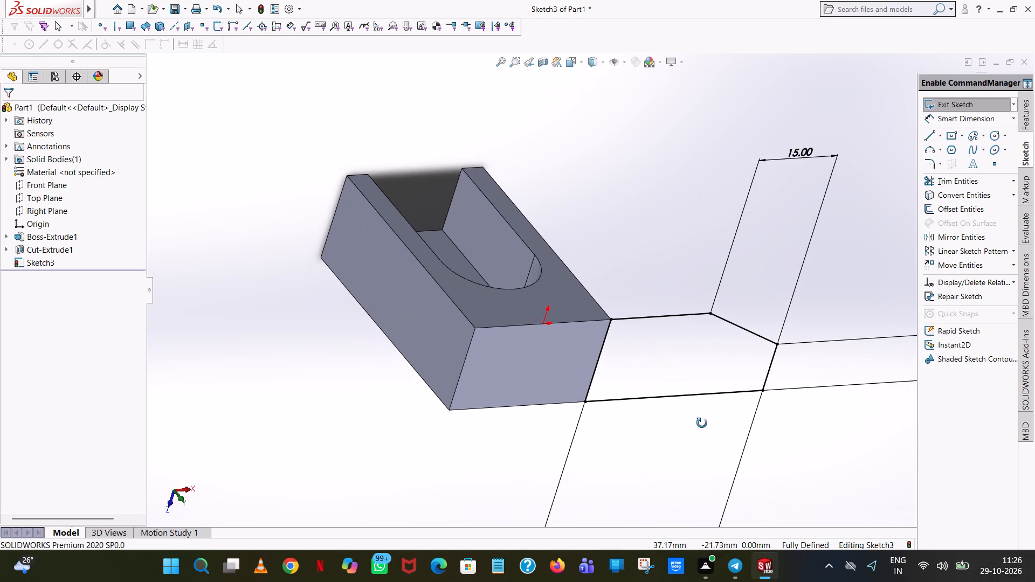
{"action": "middle_click_drag", "start_coordinate": [702, 423], "coordinate": [743, 389]}
{"action": "scroll", "coordinate": [702, 423], "scroll_direction": "up", "scroll_amount": 1}
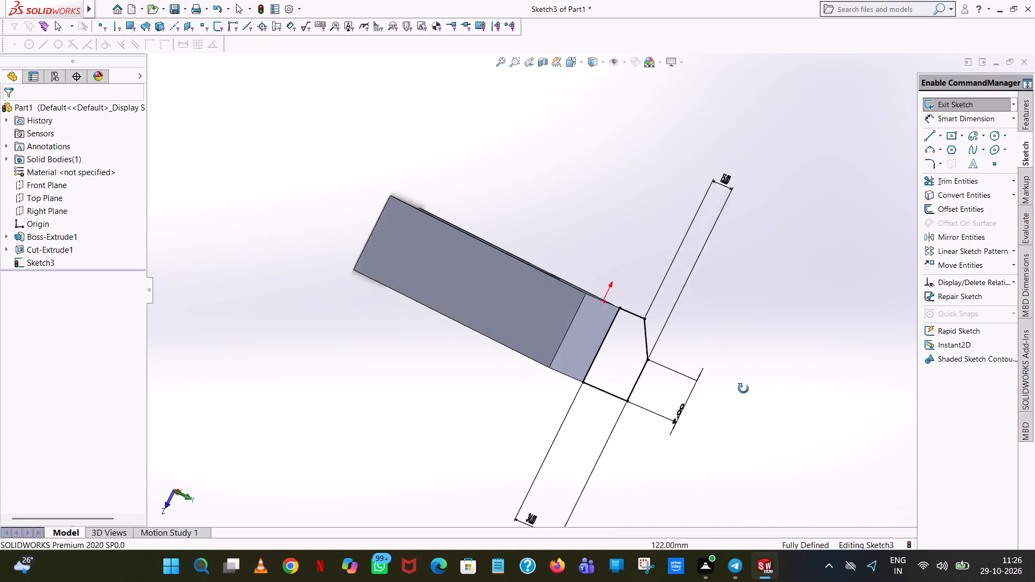
{"action": "middle_click_drag", "start_coordinate": [743, 389], "coordinate": [682, 351]}
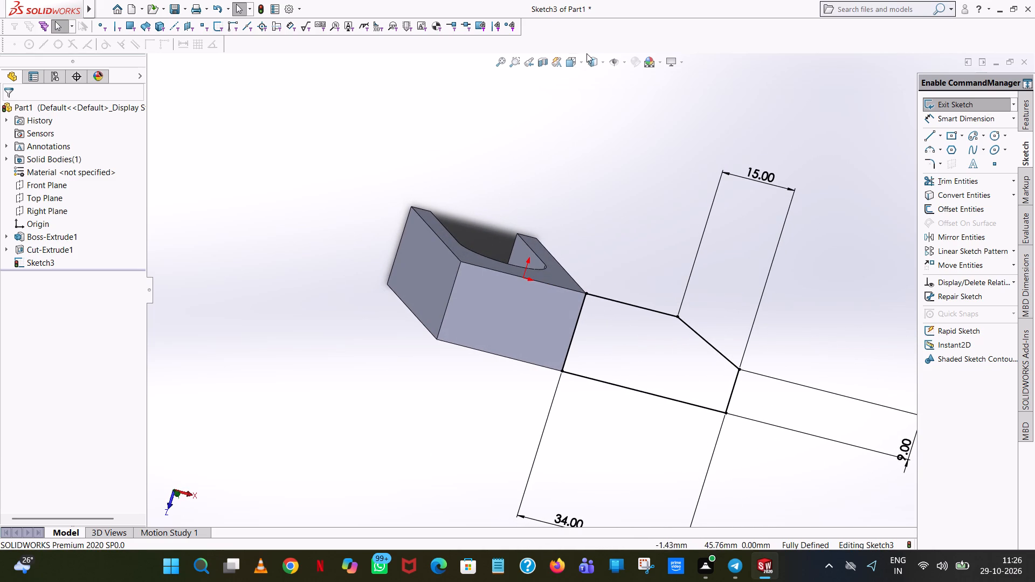
{"action": "left_click", "coordinate": [581, 65]}
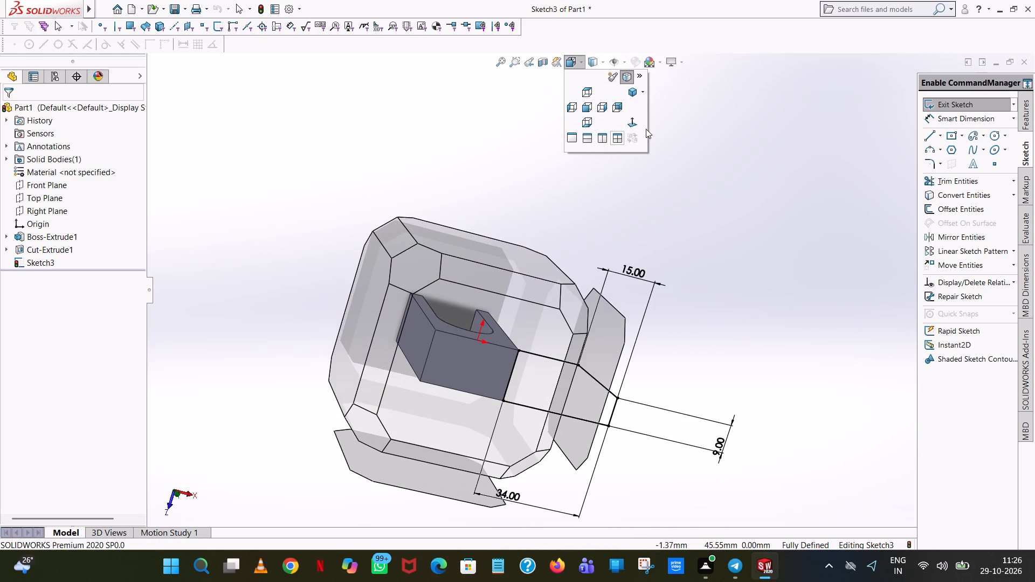
{"action": "left_click", "coordinate": [638, 121]}
{"action": "left_click", "coordinate": [929, 134]}
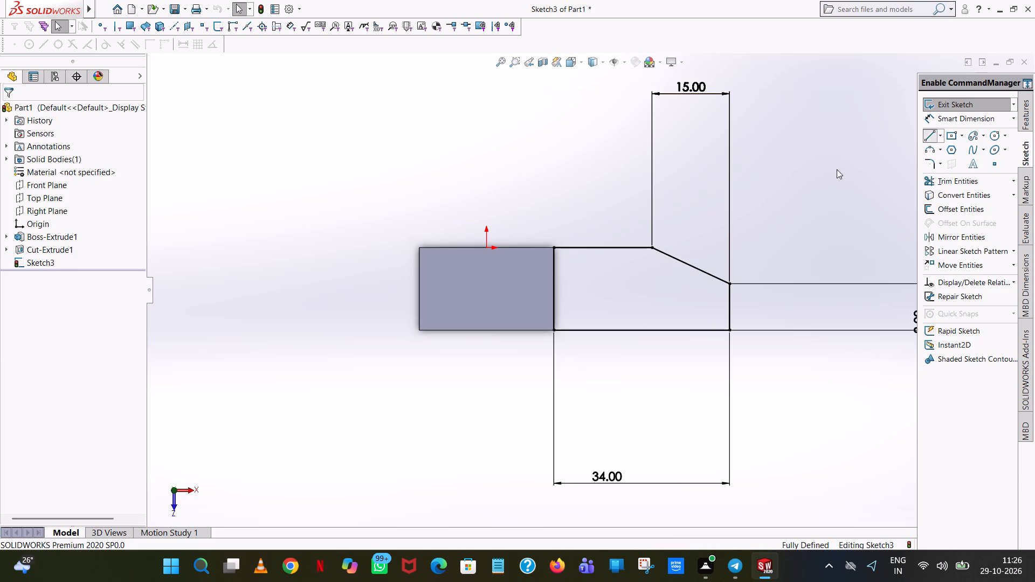
{"action": "left_click", "coordinate": [484, 248]}
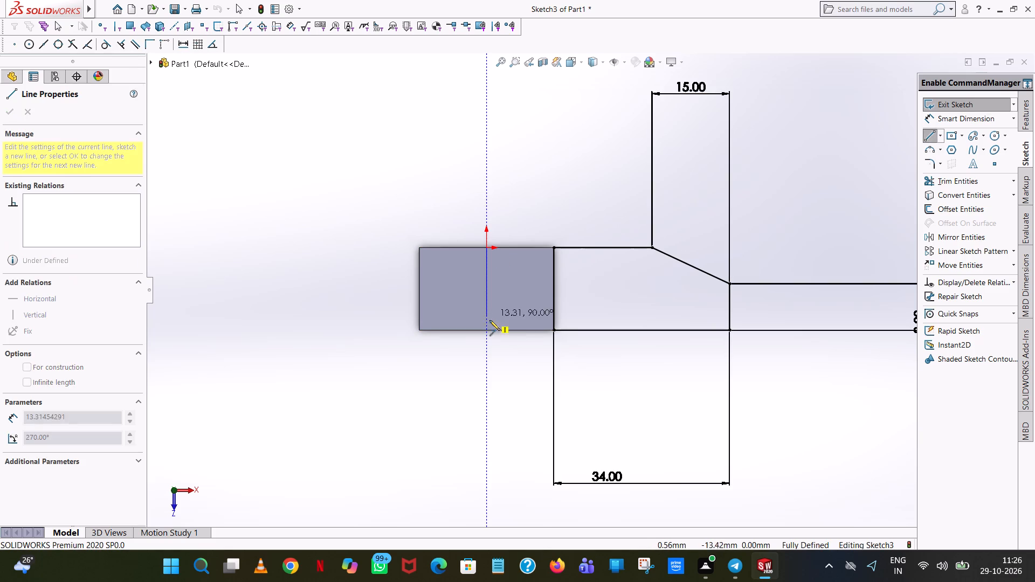
{"action": "left_click", "coordinate": [487, 329]}
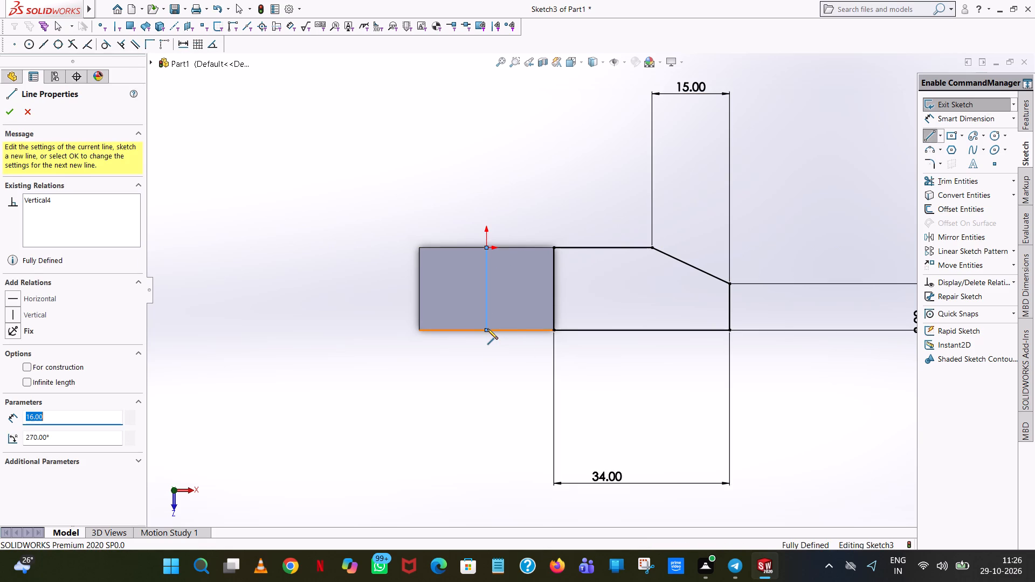
{"action": "right_click", "coordinate": [487, 329]}
{"action": "left_click", "coordinate": [520, 337]}
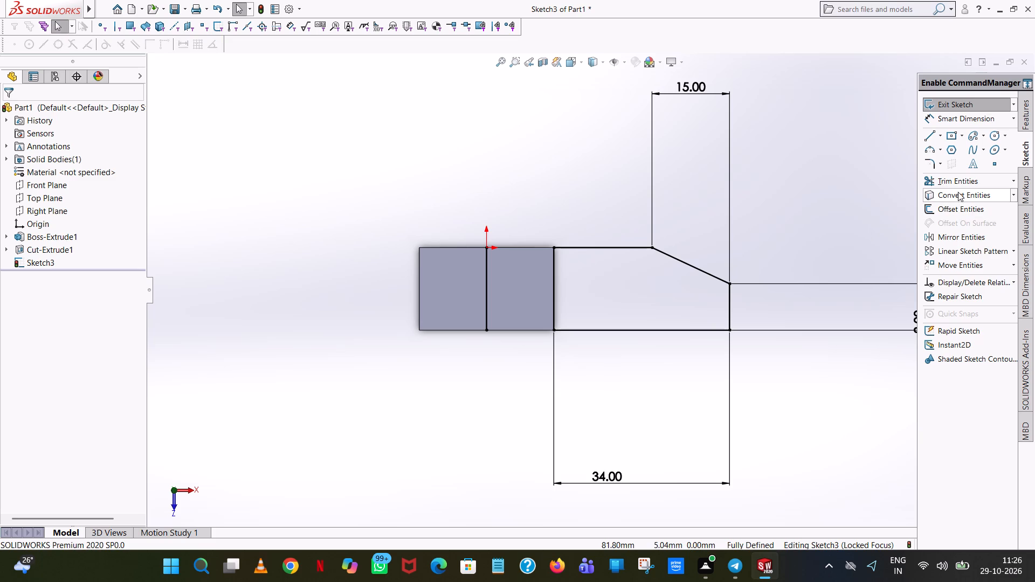
Mirror the five lines of the closed side profile about the vertical line through the origin, keeping the original as a copy.
{"action": "left_click", "coordinate": [958, 233]}
{"action": "left_click_drag", "start_coordinate": [801, 222], "coordinate": [652, 191]}
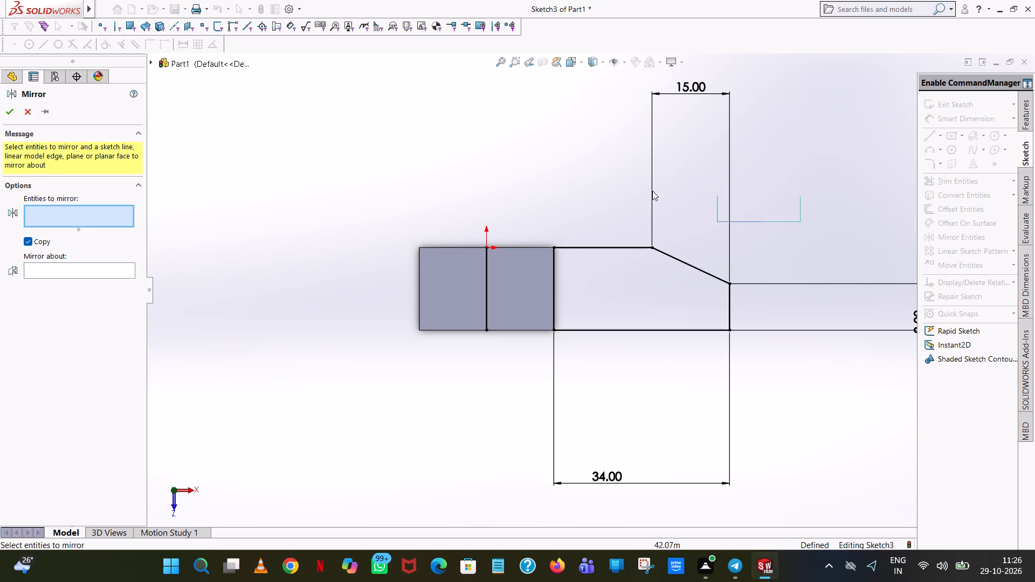
{"action": "left_click_drag", "start_coordinate": [652, 191], "coordinate": [588, 401]}
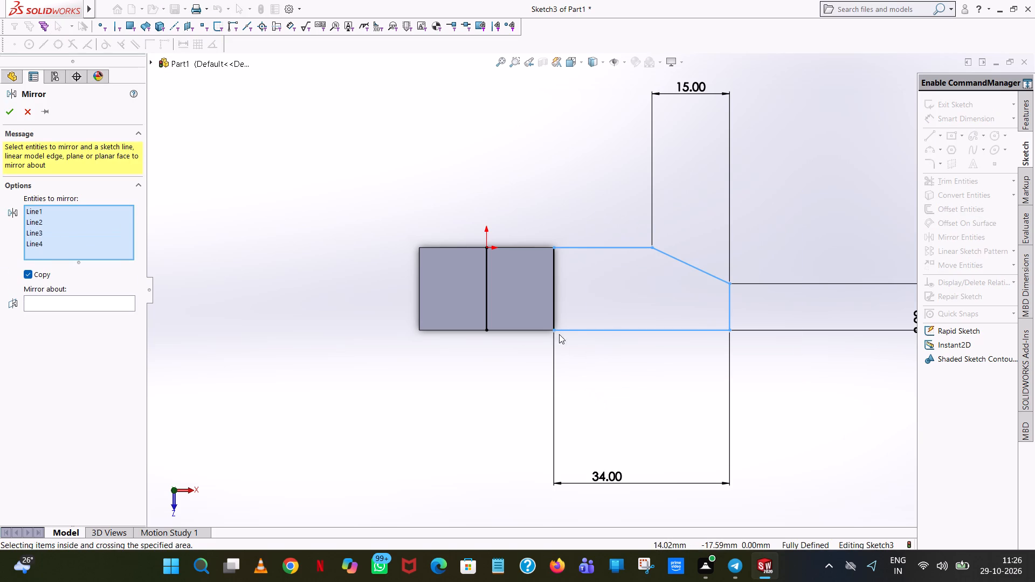
{"action": "left_click", "coordinate": [552, 302]}
{"action": "left_click", "coordinate": [87, 306]}
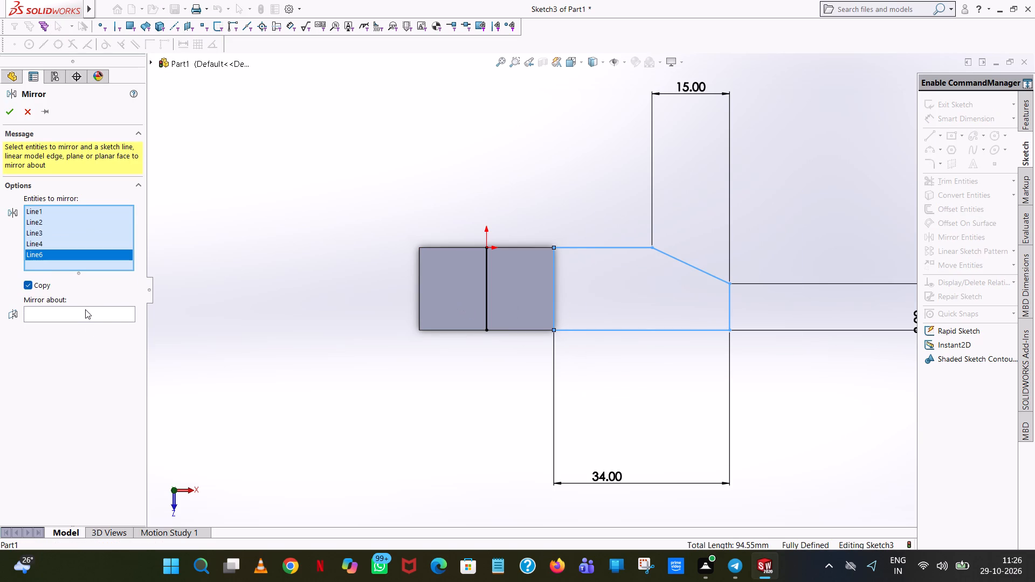
{"action": "left_click", "coordinate": [85, 309]}
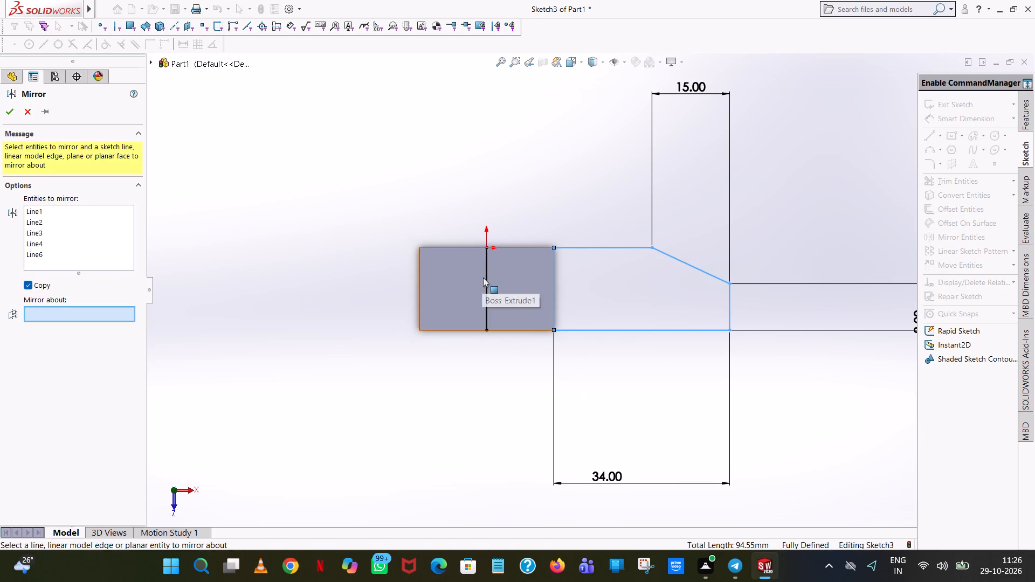
{"action": "left_click", "coordinate": [485, 278]}
{"action": "left_click", "coordinate": [8, 110]}
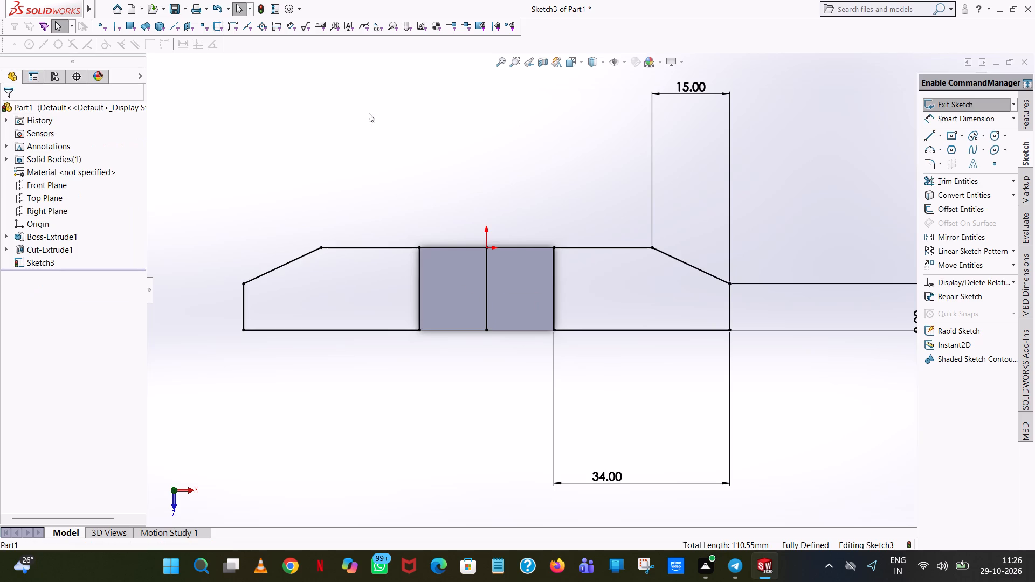
{"action": "left_click", "coordinate": [450, 127]}
Trim away the vertical line through the origin using Trim to closest.
{"action": "left_click", "coordinate": [951, 175]}
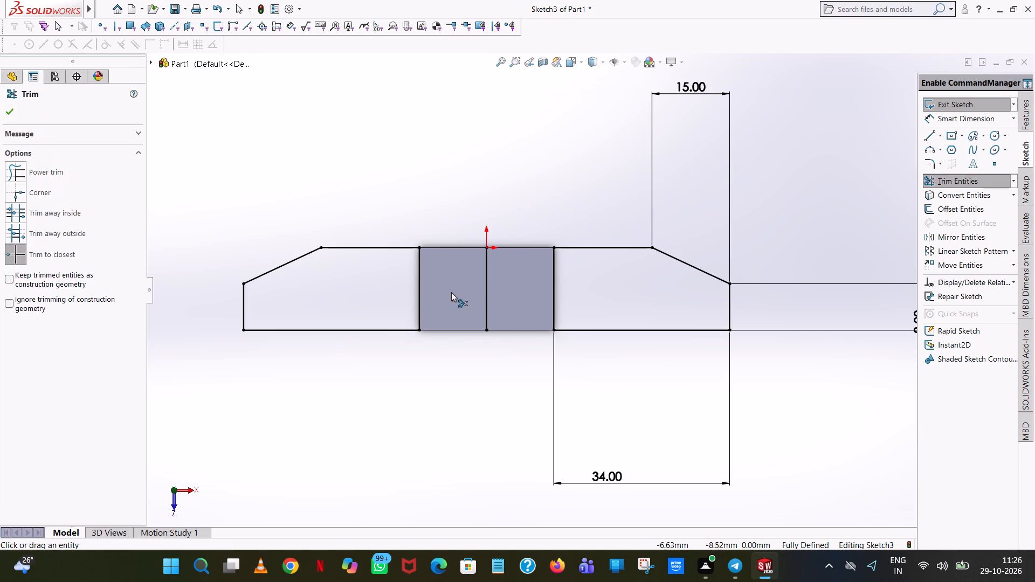
{"action": "left_click", "coordinate": [484, 282]}
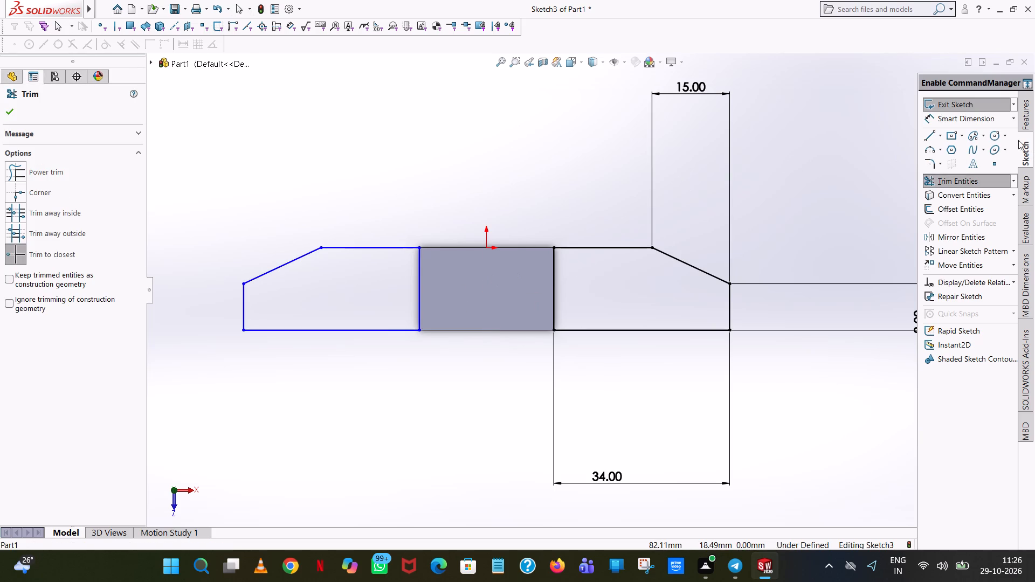
Dimension the lengths of the mirrored profile's inner vertical line, just inside the block face, and its short outer vertical line.
{"action": "left_click", "coordinate": [955, 120]}
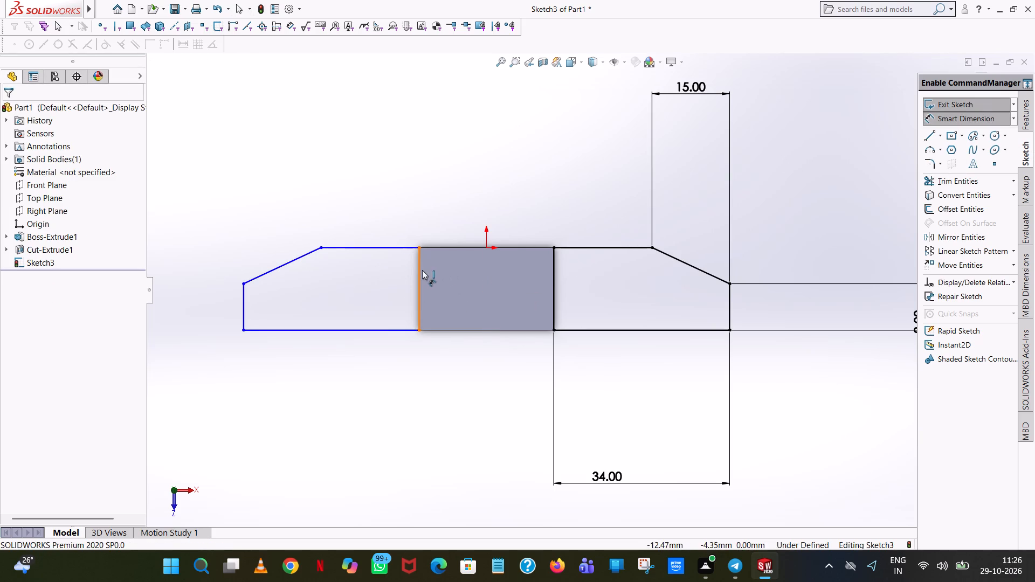
{"action": "left_click", "coordinate": [422, 270]}
{"action": "left_click", "coordinate": [440, 272]}
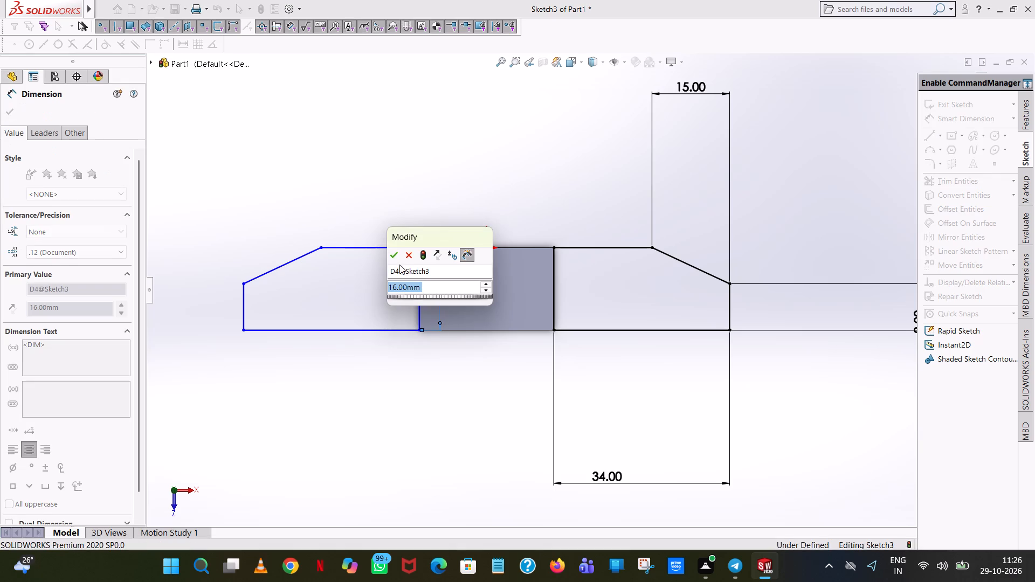
{"action": "left_click", "coordinate": [398, 258]}
{"action": "left_click", "coordinate": [432, 212]}
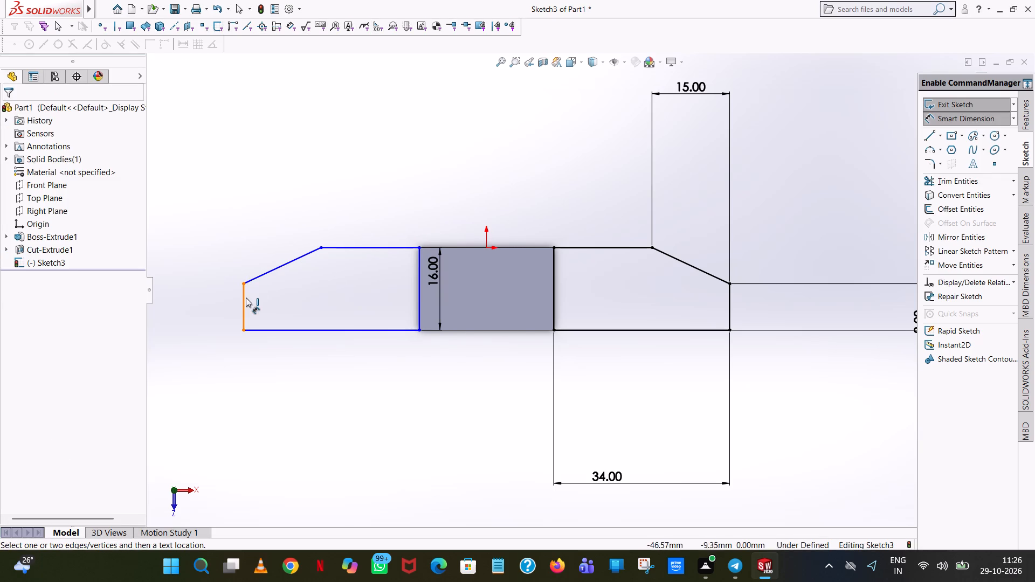
{"action": "left_click", "coordinate": [246, 301]}
{"action": "left_click", "coordinate": [215, 304]}
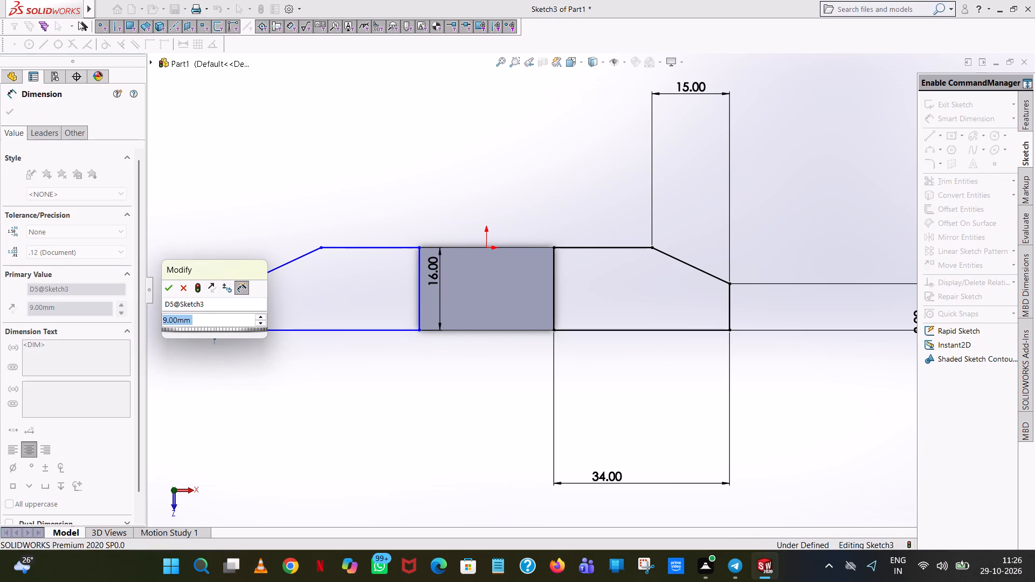
{"action": "left_click", "coordinate": [167, 293]}
{"action": "left_click", "coordinate": [308, 198]}
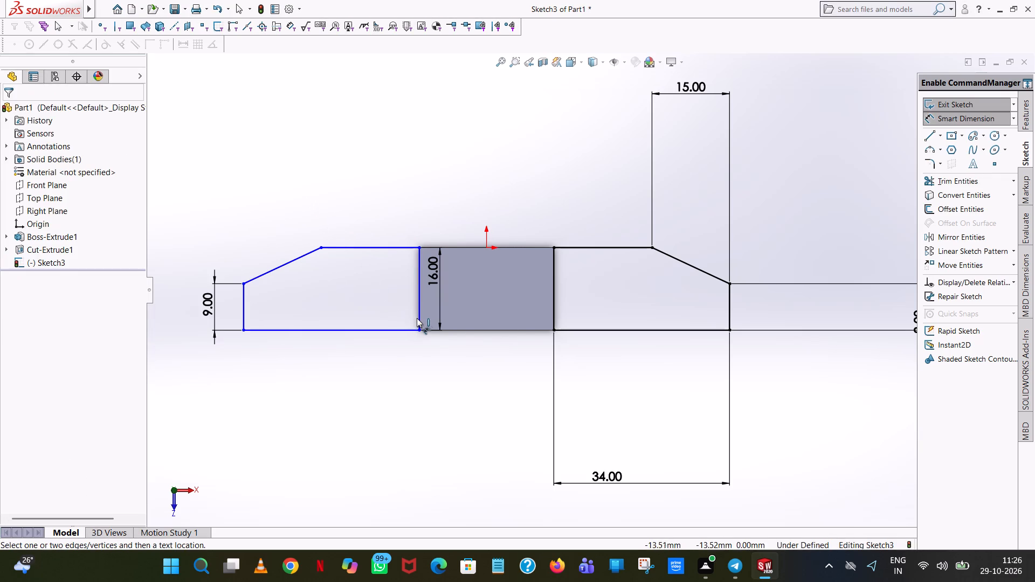
Dimension the horizontal distance from the mirrored profile's inner vertical line to the origin.
{"action": "left_click", "coordinate": [422, 319]}
{"action": "left_click", "coordinate": [484, 248]}
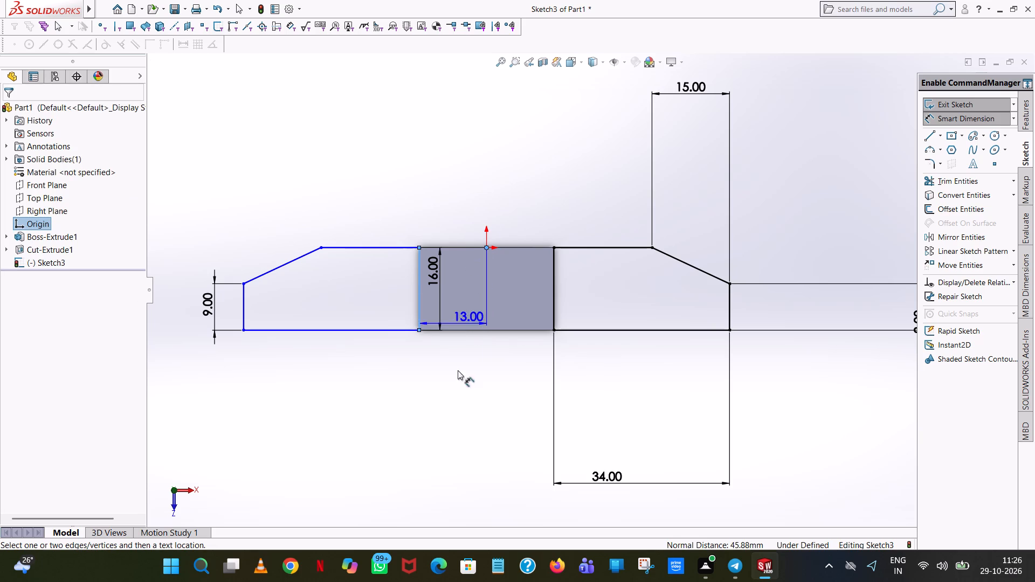
{"action": "left_click", "coordinate": [447, 407]}
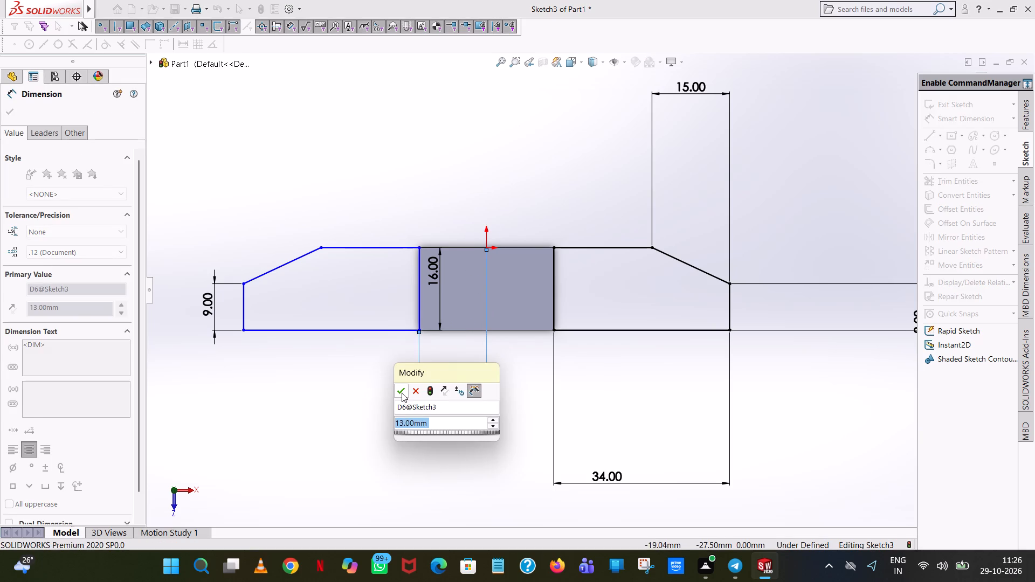
{"action": "left_click", "coordinate": [402, 393]}
{"action": "left_click", "coordinate": [296, 365]}
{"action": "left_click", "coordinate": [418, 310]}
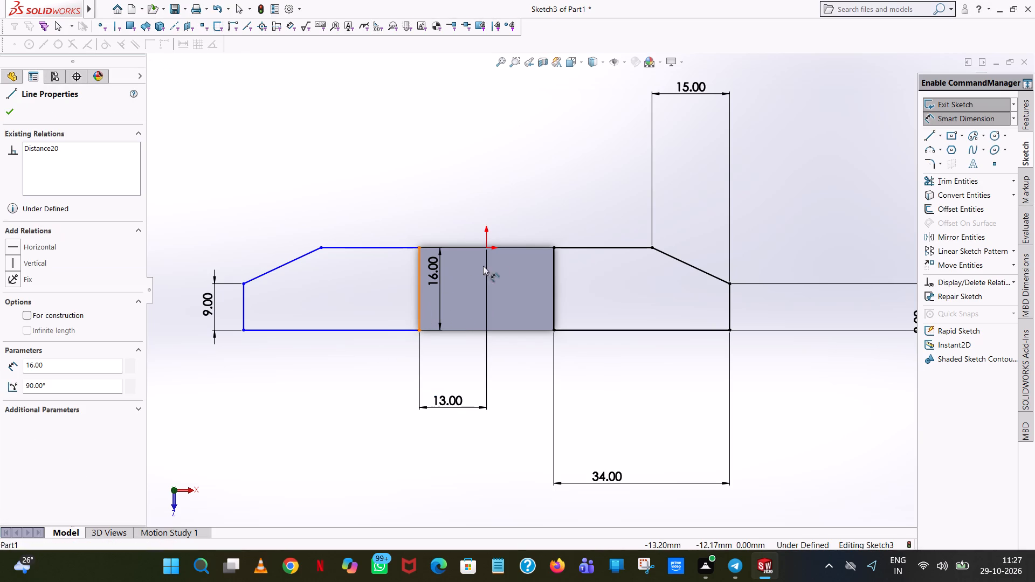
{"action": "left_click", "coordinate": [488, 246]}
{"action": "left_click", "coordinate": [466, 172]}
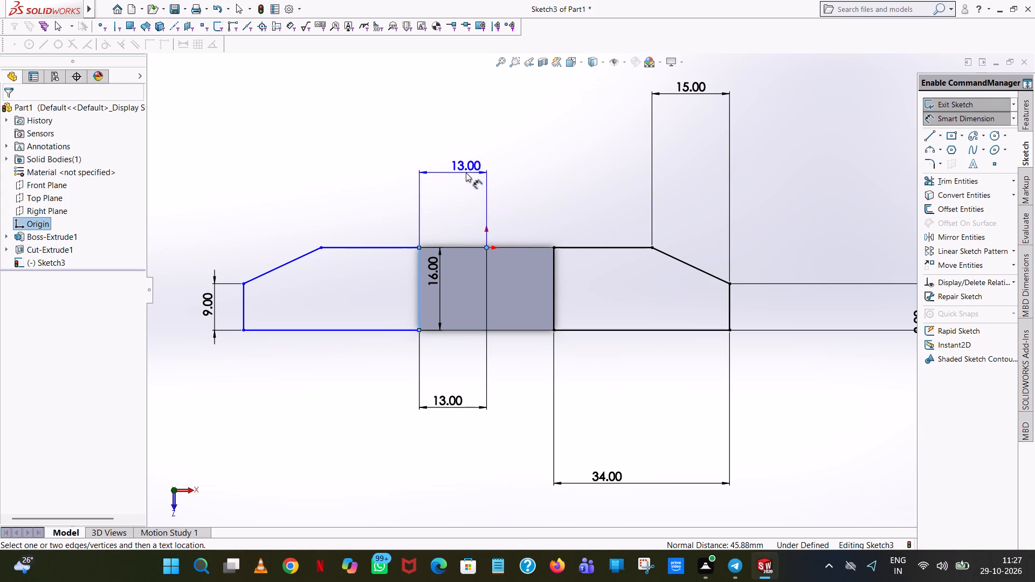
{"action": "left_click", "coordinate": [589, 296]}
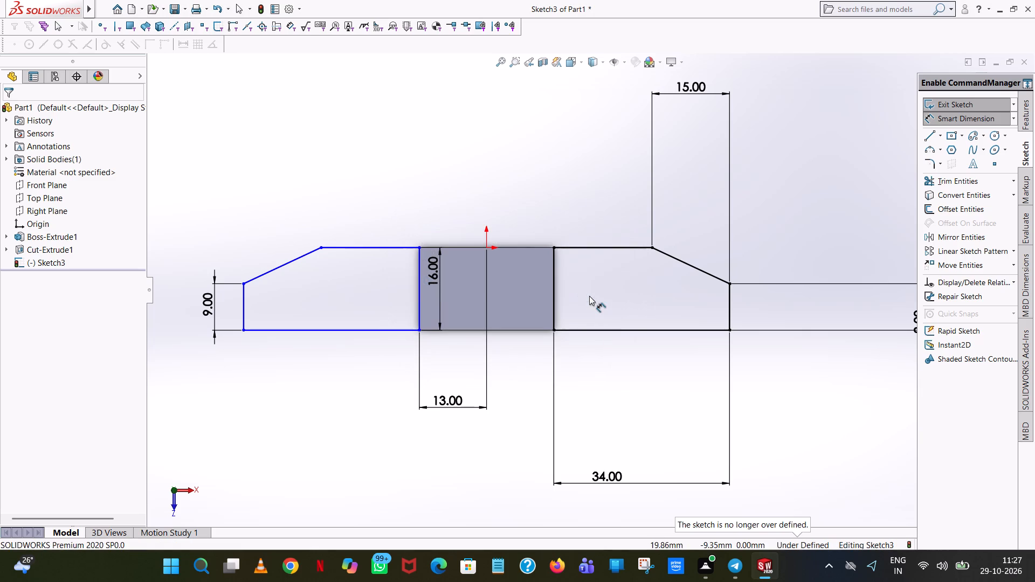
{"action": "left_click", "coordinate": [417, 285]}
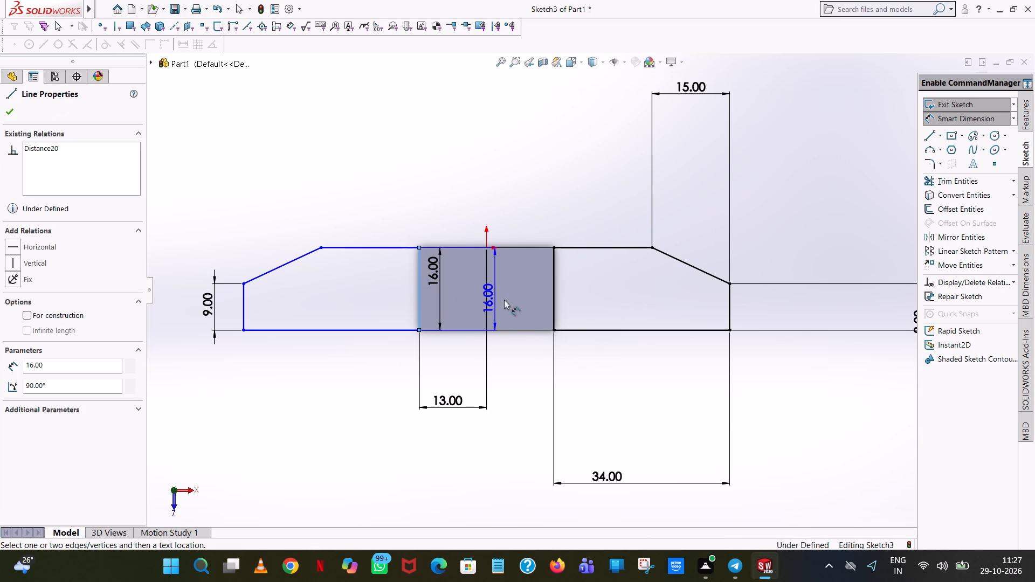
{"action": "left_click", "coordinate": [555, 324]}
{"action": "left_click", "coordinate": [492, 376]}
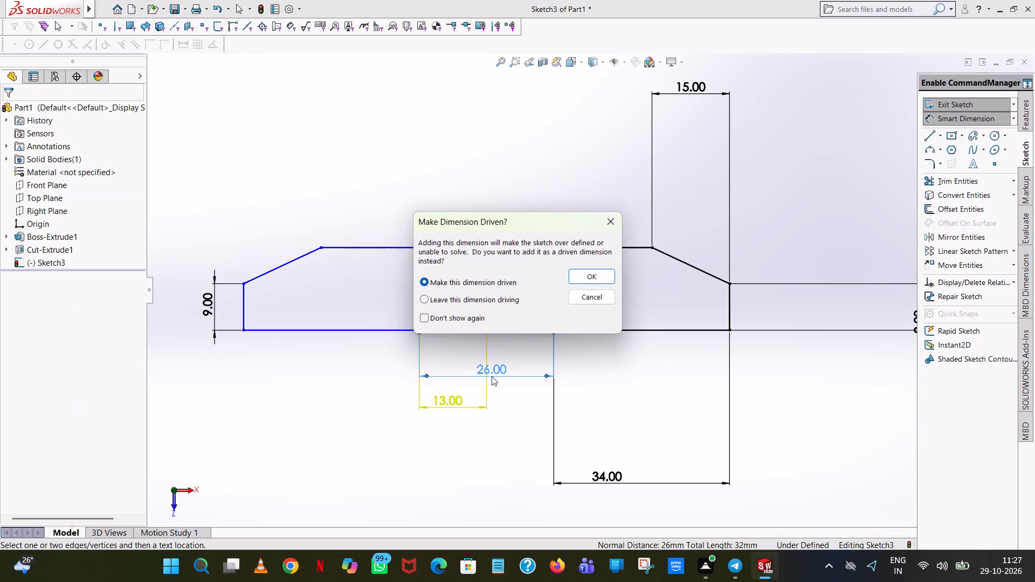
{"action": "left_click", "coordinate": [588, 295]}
Dimension the mirrored profile's width between its inner and outer vertical lines and its height between the two horizontal lines.
{"action": "left_click", "coordinate": [422, 307]}
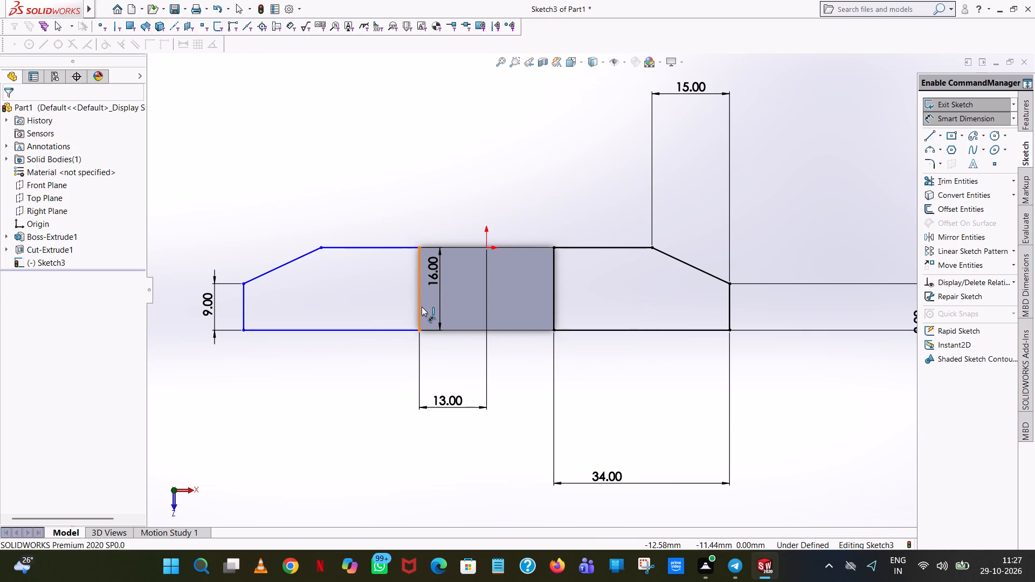
{"action": "left_click", "coordinate": [244, 322]}
{"action": "left_click", "coordinate": [264, 418]}
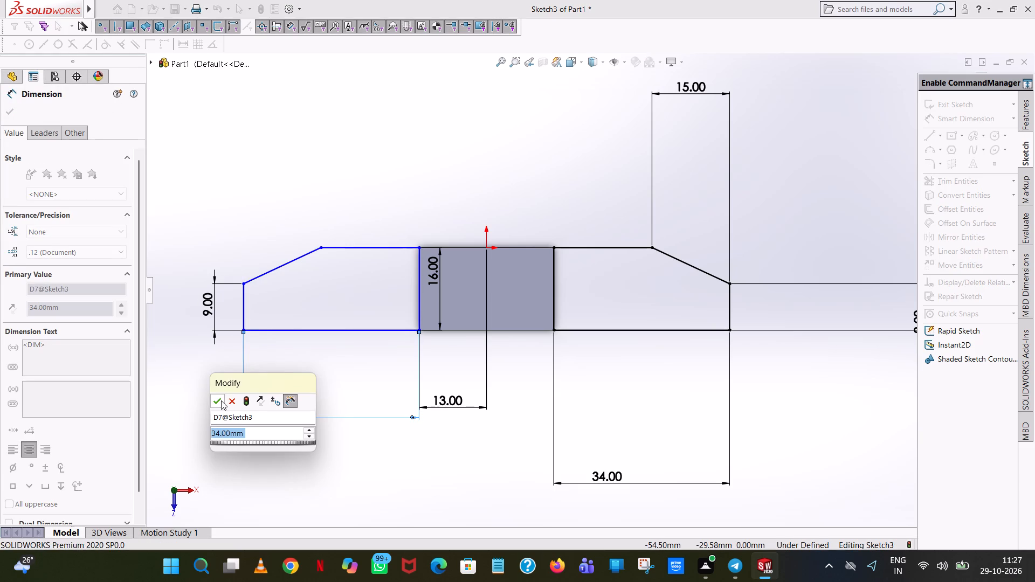
{"action": "left_click", "coordinate": [218, 399]}
{"action": "left_click", "coordinate": [357, 394]}
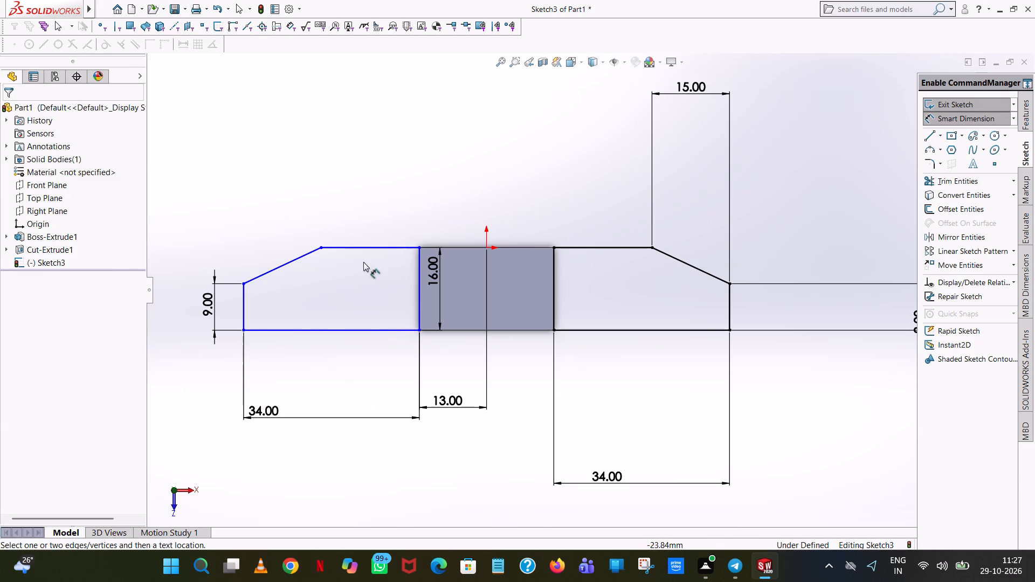
{"action": "left_click", "coordinate": [363, 250]}
{"action": "left_click", "coordinate": [360, 328]}
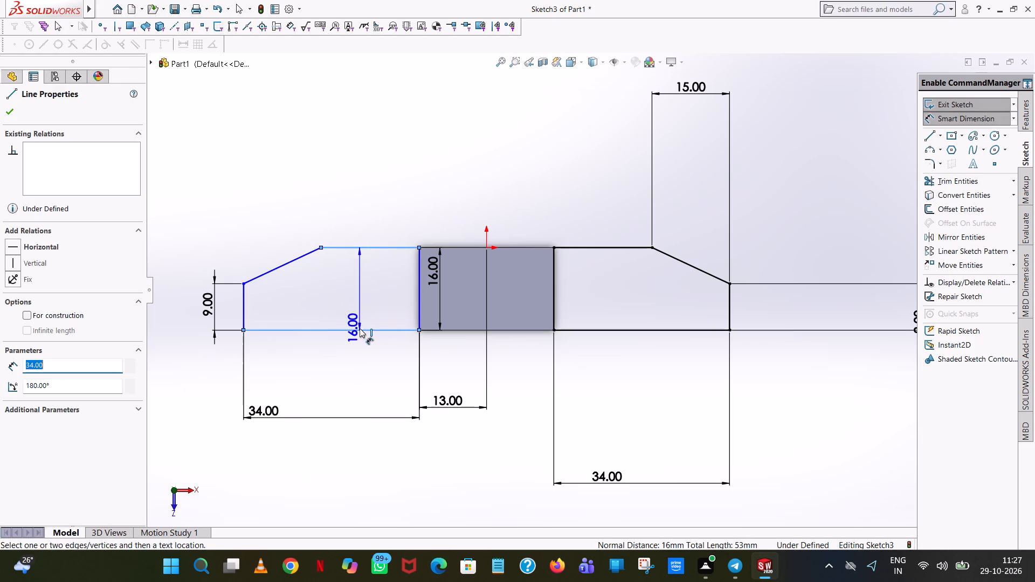
{"action": "left_click", "coordinate": [188, 316]}
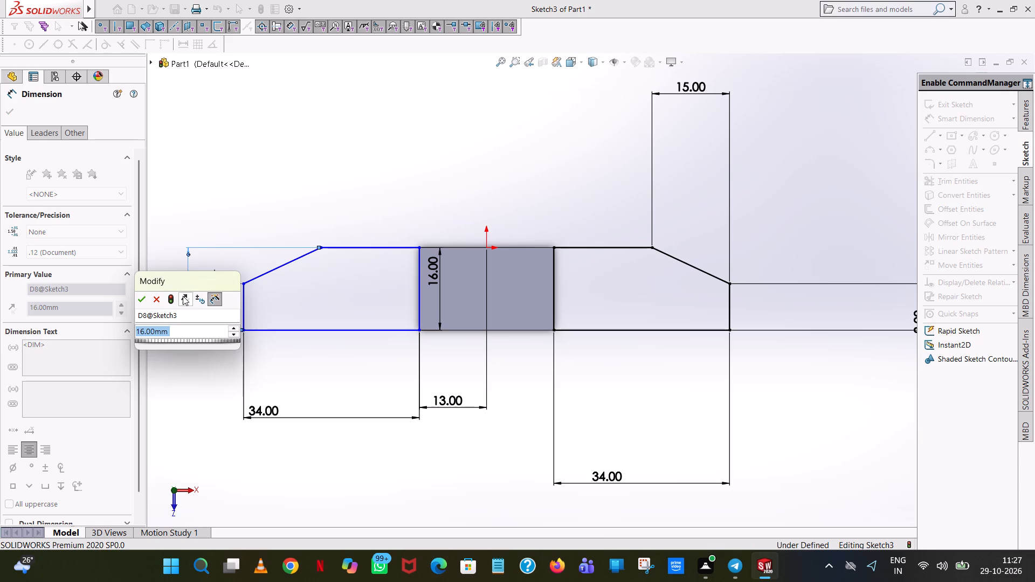
{"action": "left_click", "coordinate": [140, 298]}
{"action": "left_click", "coordinate": [381, 206]}
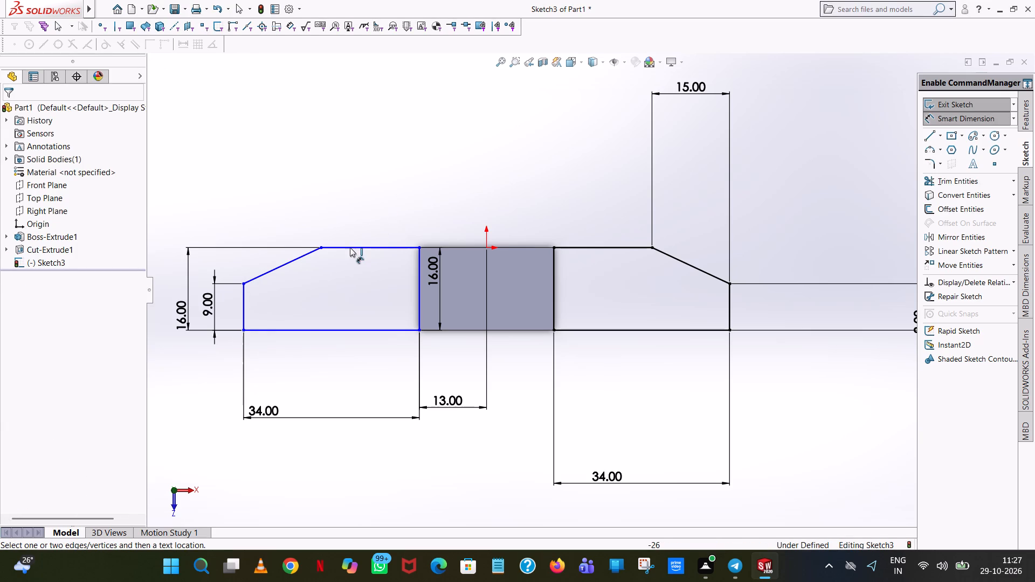
Examine the corner where the mirrored profile's sloped line meets its upper horizontal line.
{"action": "scroll", "coordinate": [308, 253], "scroll_direction": "down", "scroll_amount": 6}
{"action": "scroll", "coordinate": [445, 273], "scroll_direction": "down", "scroll_amount": 3}
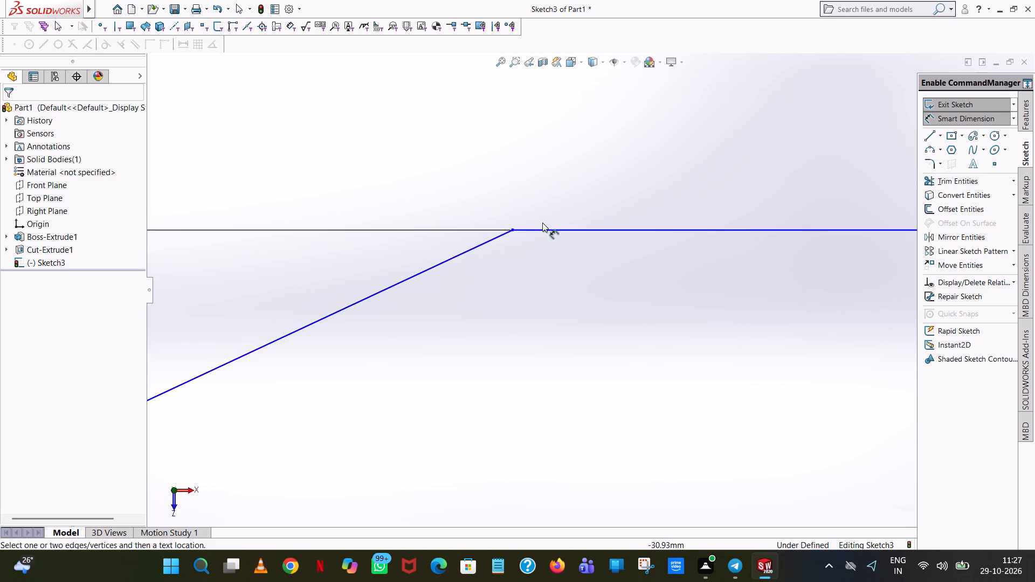
{"action": "scroll", "coordinate": [542, 223], "scroll_direction": "down", "scroll_amount": 3}
{"action": "scroll", "coordinate": [513, 267], "scroll_direction": "down", "scroll_amount": 6}
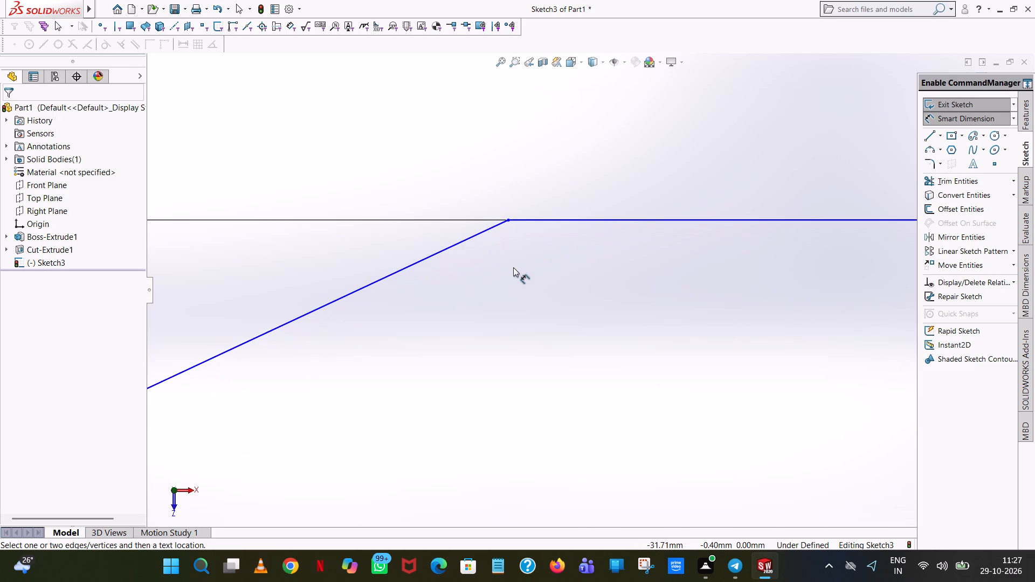
{"action": "scroll", "coordinate": [513, 267], "scroll_direction": "down", "scroll_amount": 2}
{"action": "scroll", "coordinate": [523, 193], "scroll_direction": "down", "scroll_amount": 9}
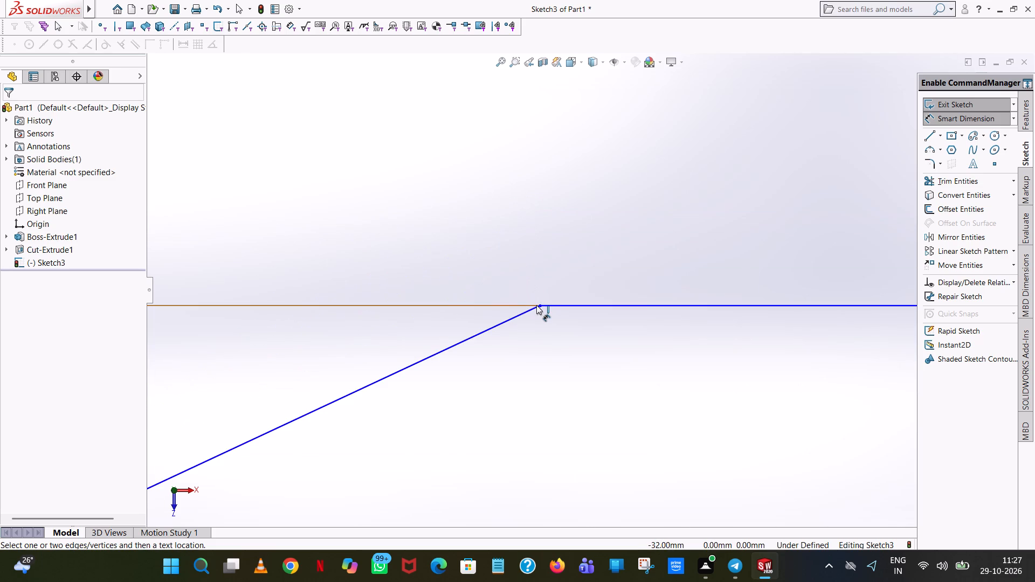
{"action": "scroll", "coordinate": [585, 340], "scroll_direction": "up", "scroll_amount": 20}
{"action": "scroll", "coordinate": [585, 340], "scroll_direction": "up", "scroll_amount": 9}
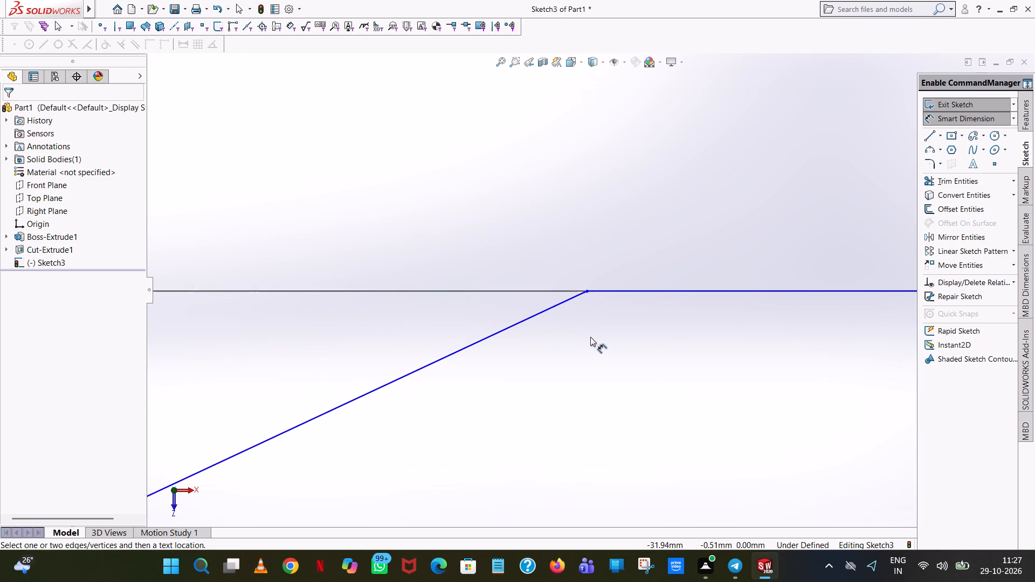
{"action": "scroll", "coordinate": [590, 337], "scroll_direction": "up", "scroll_amount": 20}
{"action": "scroll", "coordinate": [590, 337], "scroll_direction": "up", "scroll_amount": 7}
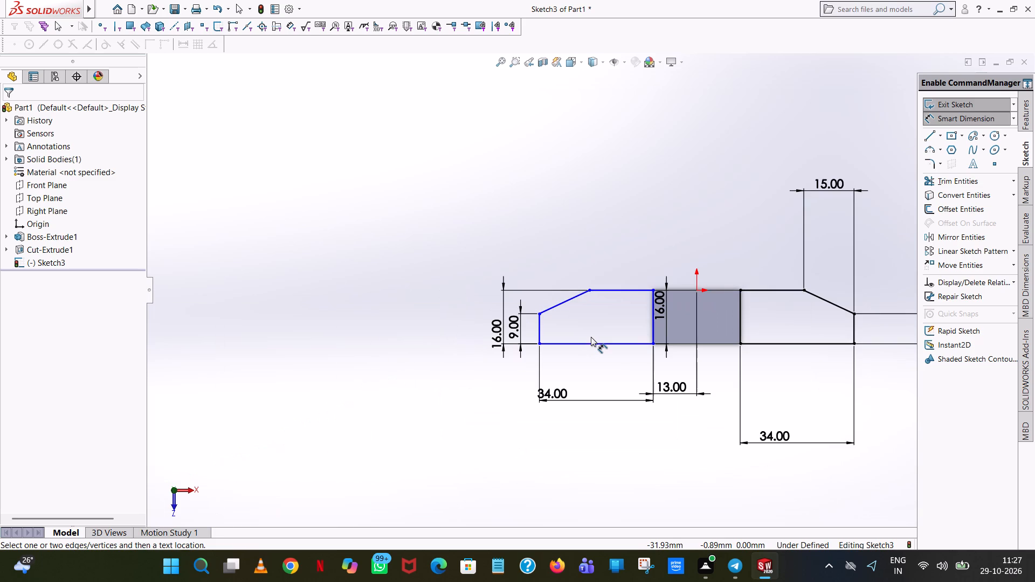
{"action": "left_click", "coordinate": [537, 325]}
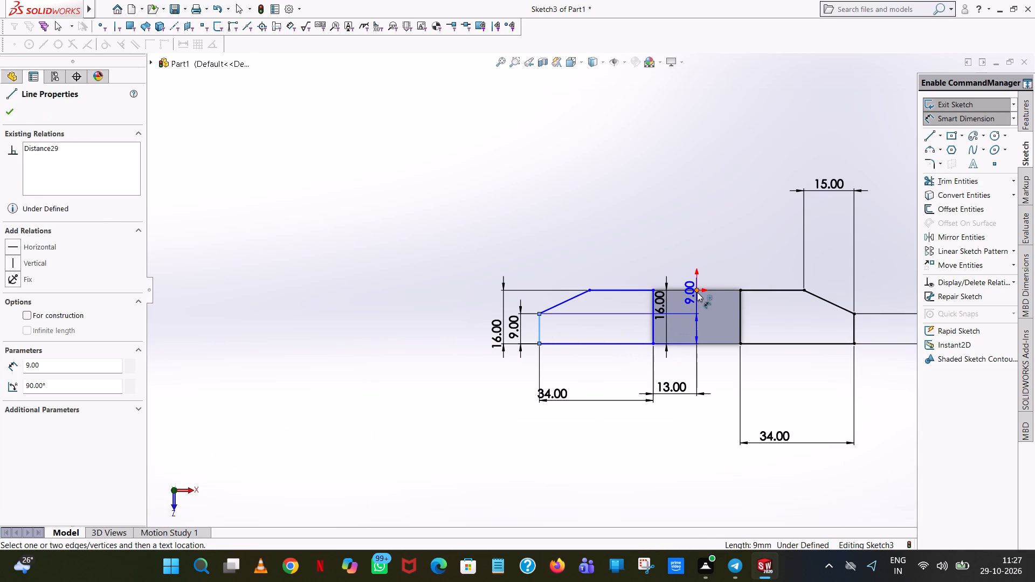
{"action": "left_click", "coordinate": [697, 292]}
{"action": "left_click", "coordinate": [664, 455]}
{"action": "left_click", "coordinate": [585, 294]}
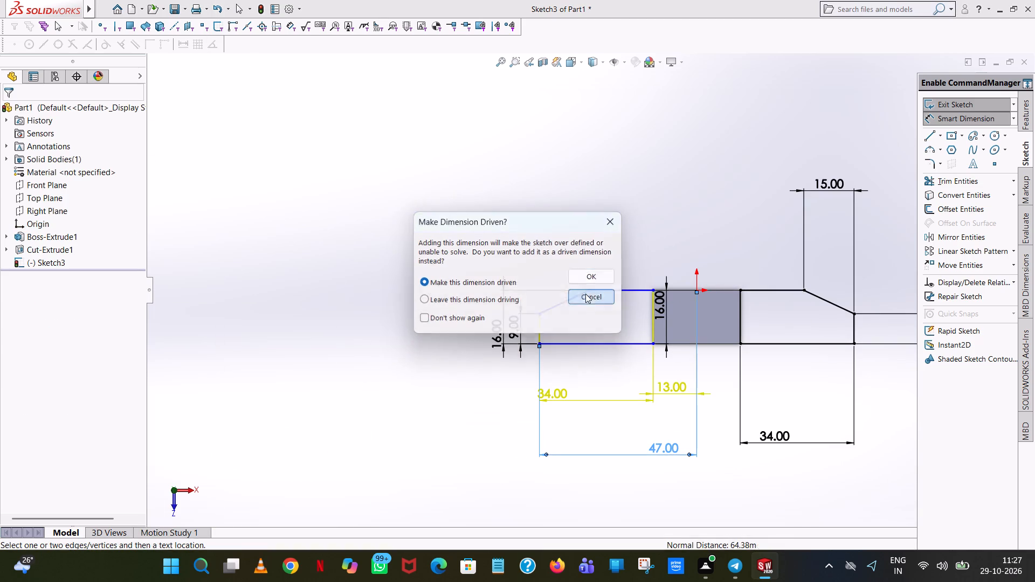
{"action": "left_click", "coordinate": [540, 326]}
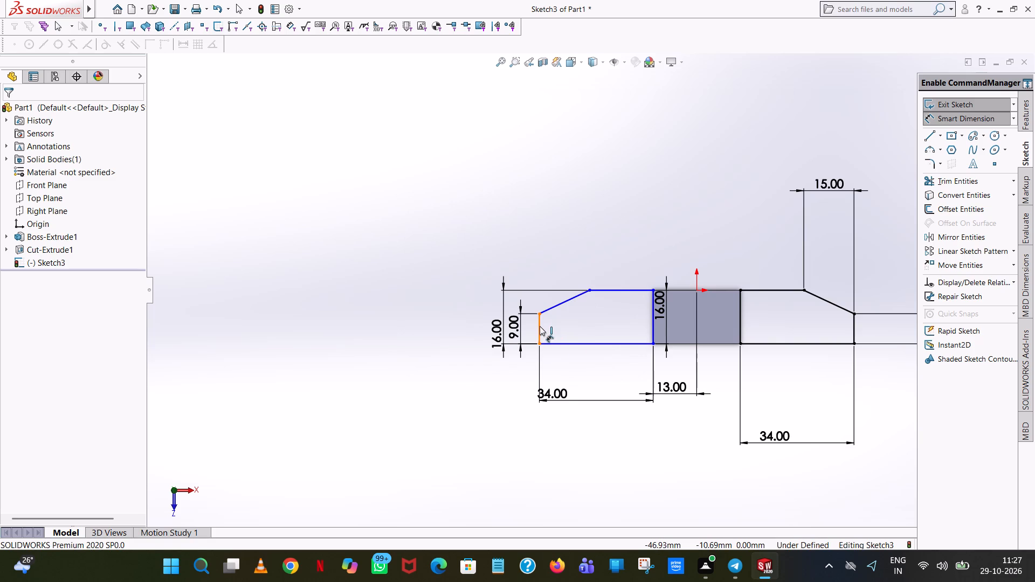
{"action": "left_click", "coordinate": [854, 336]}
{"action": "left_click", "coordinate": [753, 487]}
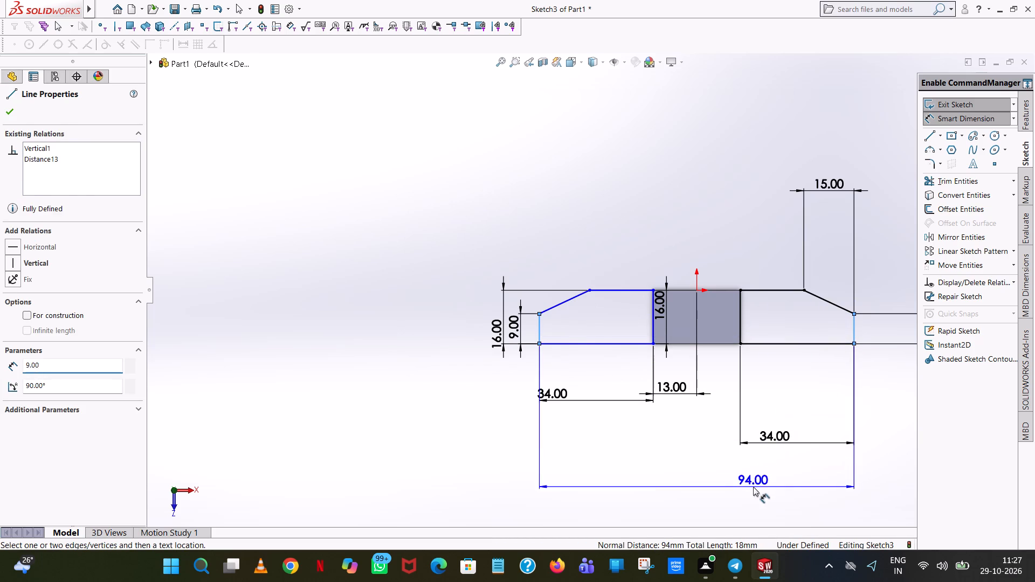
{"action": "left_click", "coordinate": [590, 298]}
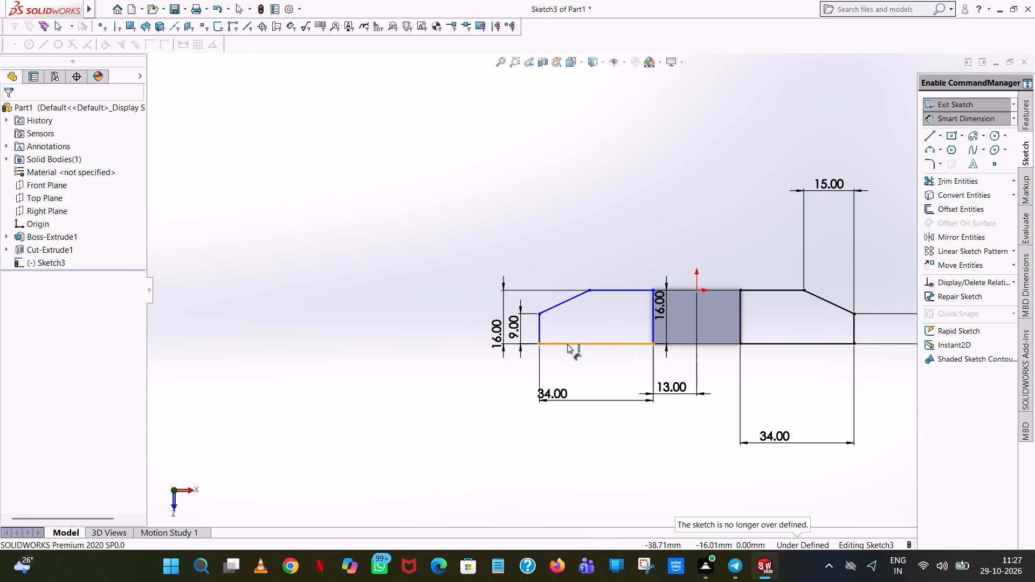
Dimension the vertical distance between the mirrored profile's bottom line and the original profile's top line.
{"action": "left_click", "coordinate": [567, 344]}
{"action": "left_click", "coordinate": [768, 290]}
{"action": "left_click", "coordinate": [737, 242]}
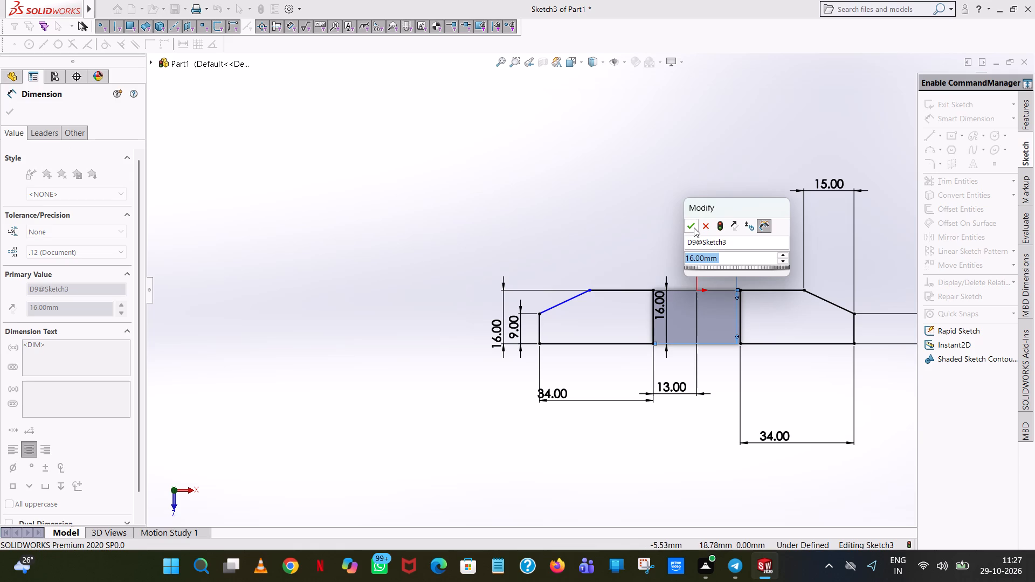
{"action": "left_click", "coordinate": [694, 227]}
{"action": "left_click", "coordinate": [678, 175]}
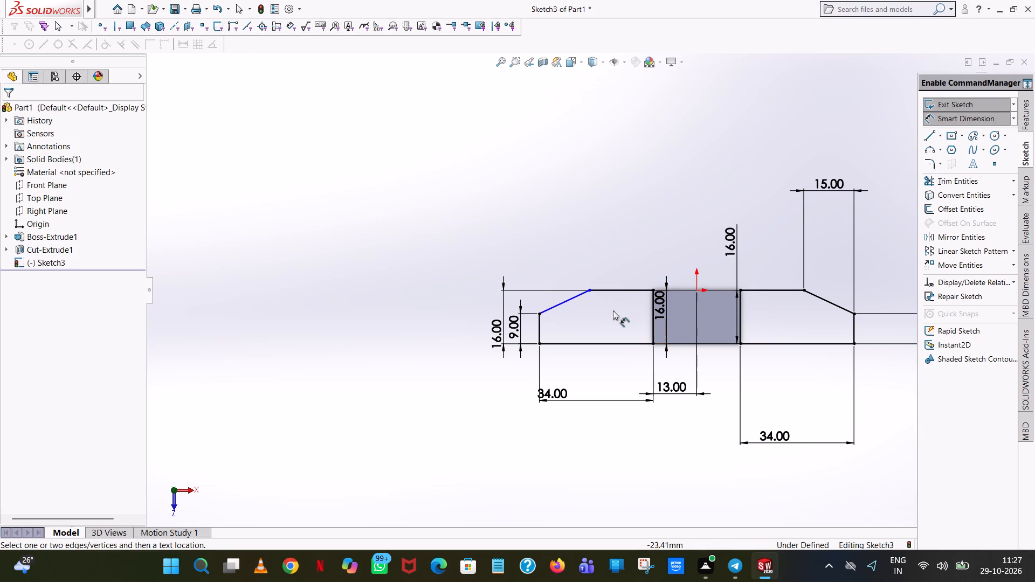
Dimension the horizontal extent of the mirrored profile's sloped line.
{"action": "left_click", "coordinate": [578, 297]}
{"action": "left_click", "coordinate": [568, 226]}
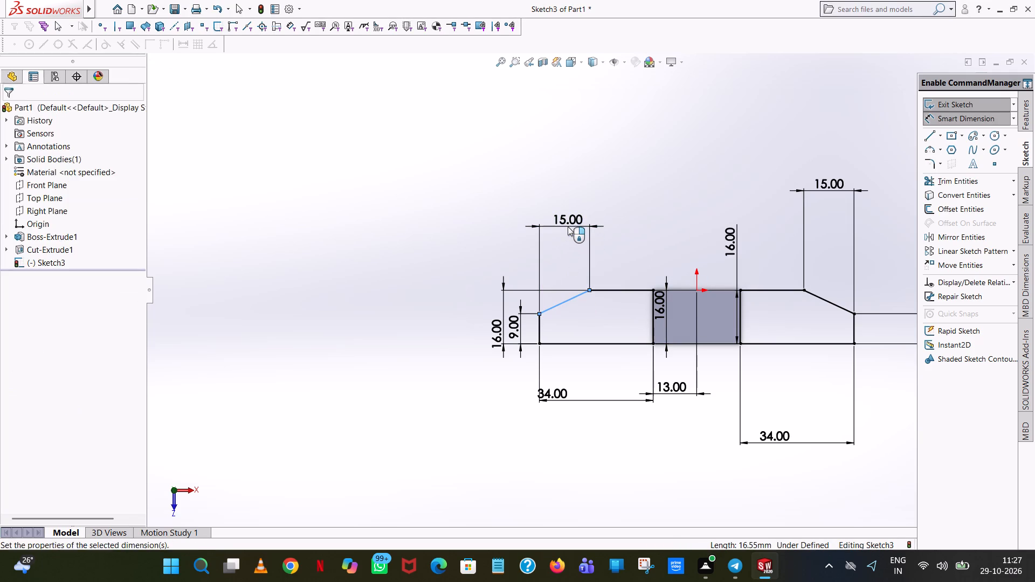
{"action": "left_click", "coordinate": [521, 204]}
{"action": "left_click", "coordinate": [721, 184]}
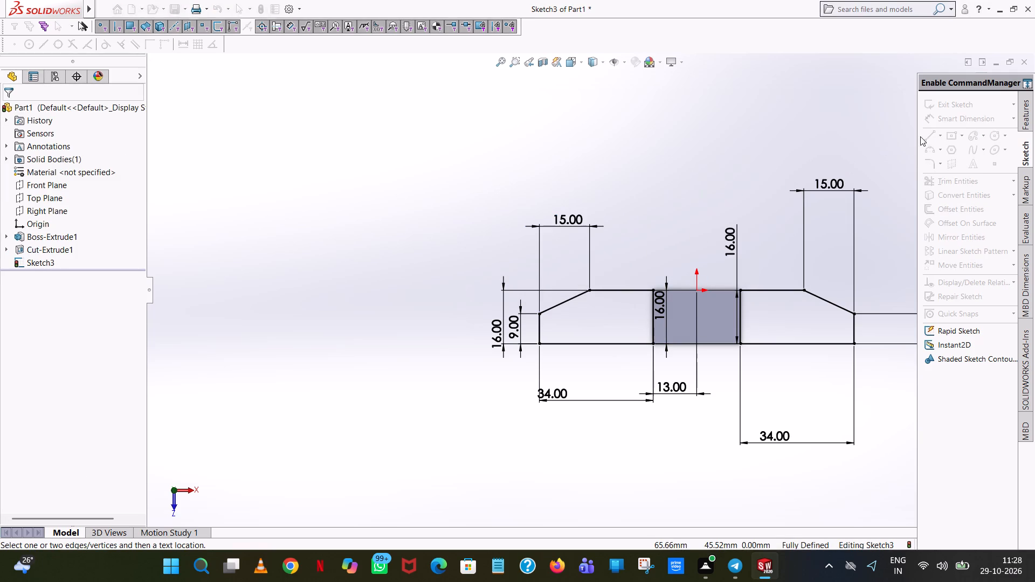
Extrude both side profiles as a blind boss 17 mm deep, away from the slotted block.
{"action": "left_click", "coordinate": [1020, 119]}
{"action": "left_click", "coordinate": [968, 109]}
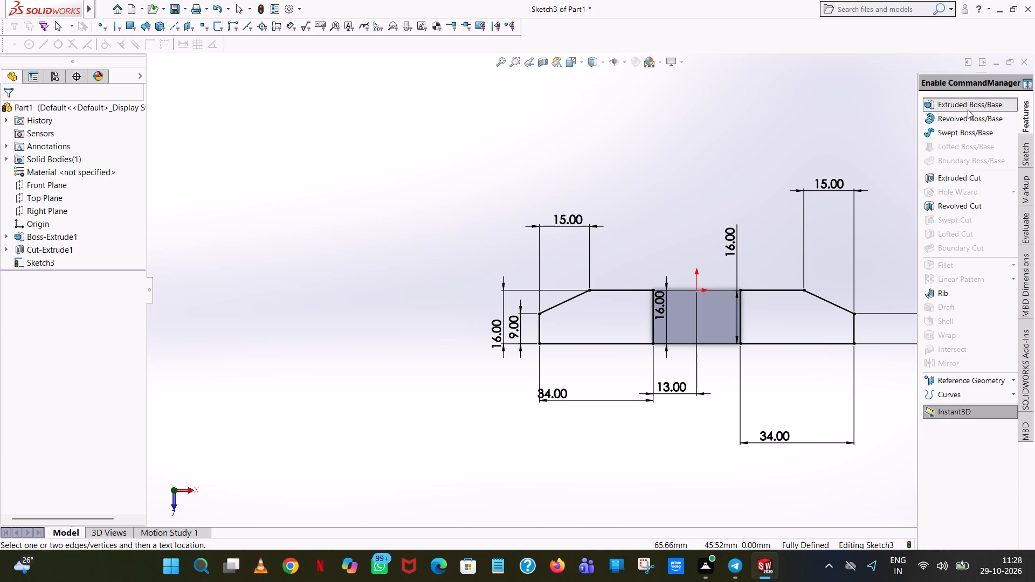
{"action": "scroll", "coordinate": [706, 283], "scroll_direction": "up", "scroll_amount": 5}
{"action": "middle_click_drag", "start_coordinate": [706, 283], "coordinate": [755, 362]}
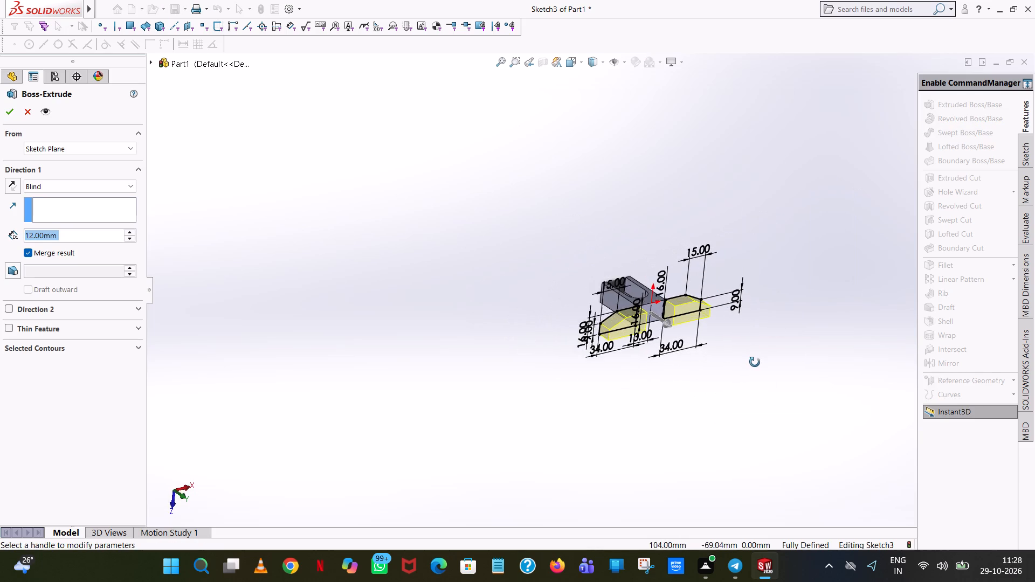
{"action": "middle_click_drag", "start_coordinate": [755, 362], "coordinate": [839, 458]}
{"action": "scroll", "coordinate": [839, 458], "scroll_direction": "down", "scroll_amount": 1}
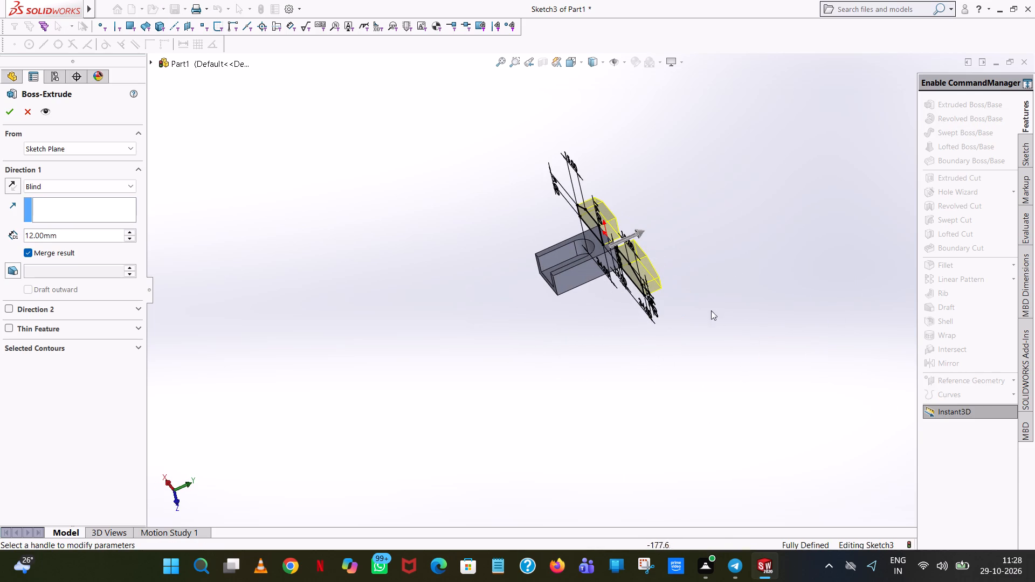
{"action": "scroll", "coordinate": [640, 220], "scroll_direction": "down", "scroll_amount": 4}
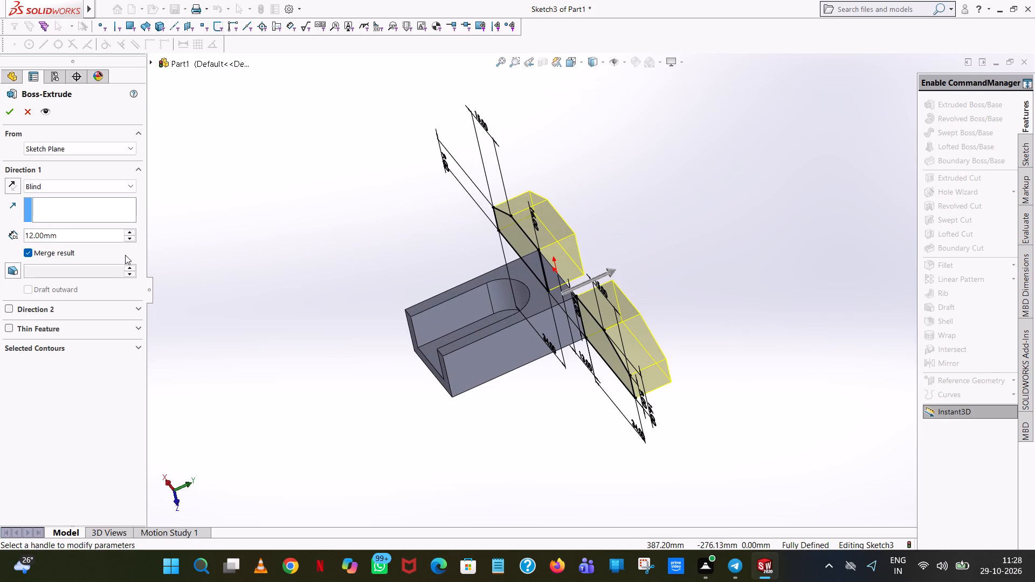
{"action": "double_click", "coordinate": [81, 235]}
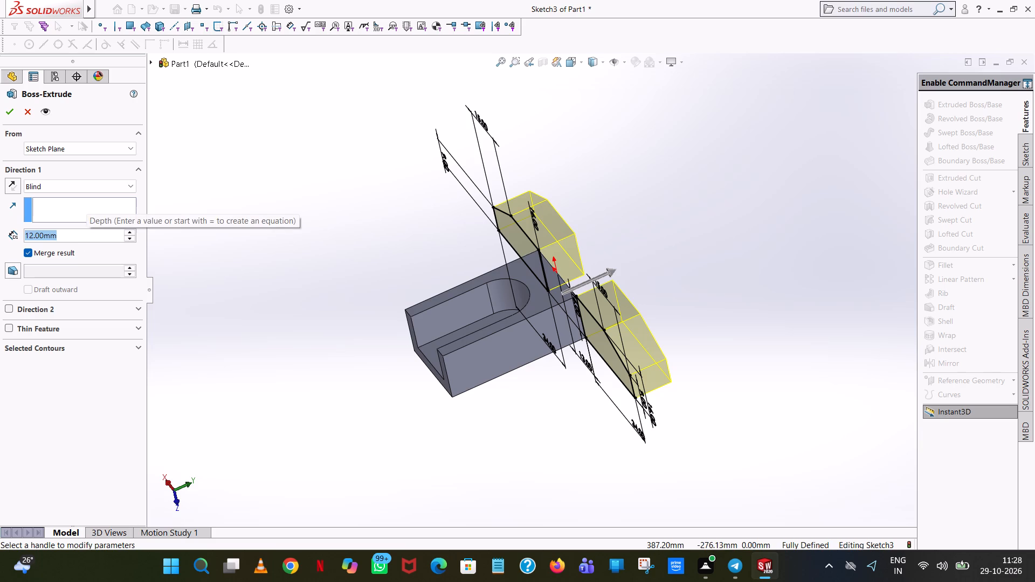
{"action": "type", "text": "17"}
{"action": "key", "text": "Return"}
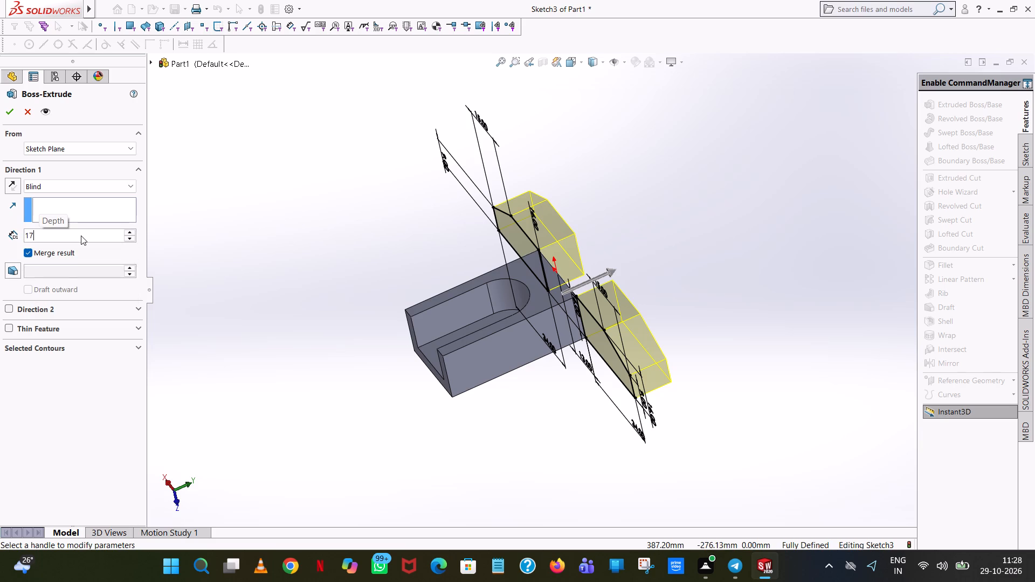
{"action": "left_click", "coordinate": [3, 113]}
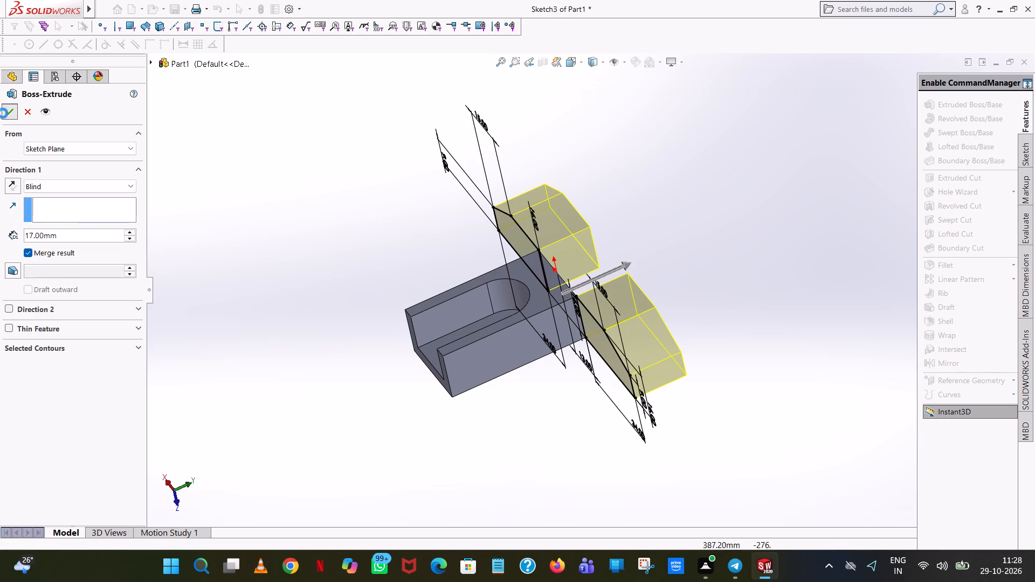
{"action": "left_click", "coordinate": [316, 235]}
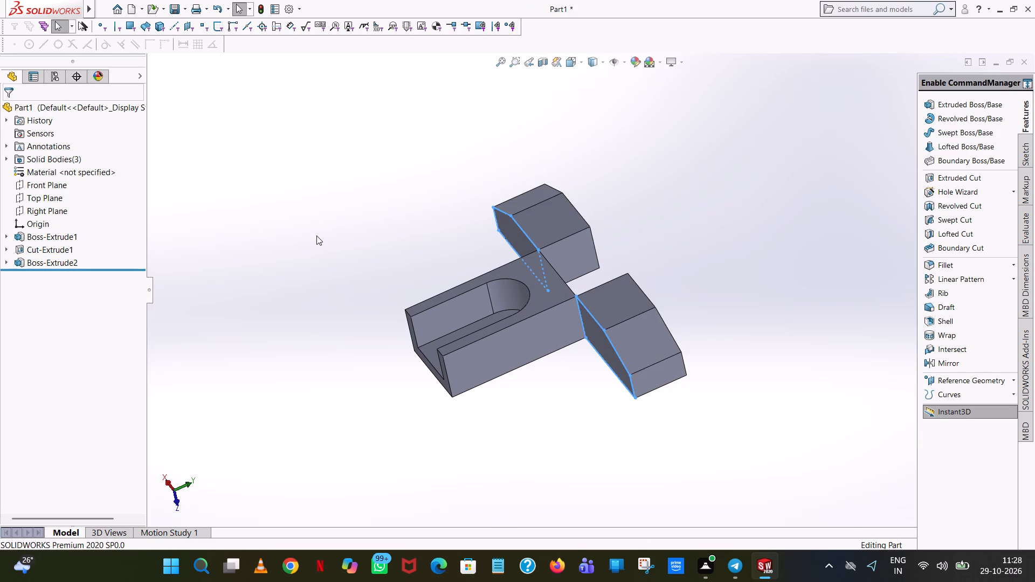
Sketch a closed four-line rectangle on the bosses' flat face beside the slotted block, filling the gap between the two side bosses.
{"action": "middle_click_drag", "start_coordinate": [316, 235], "coordinate": [444, 375]}
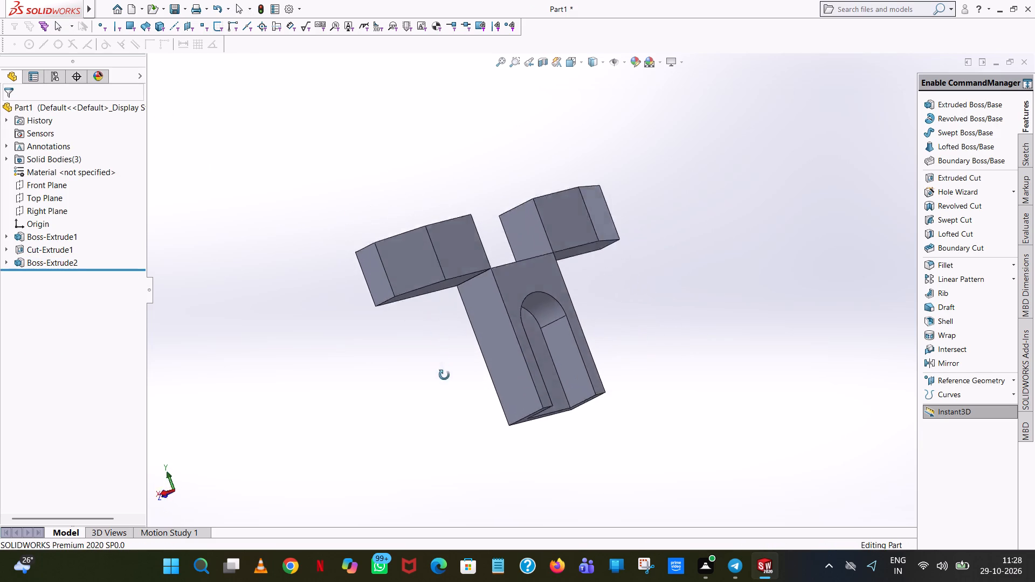
{"action": "middle_click_drag", "start_coordinate": [444, 375], "coordinate": [519, 317]}
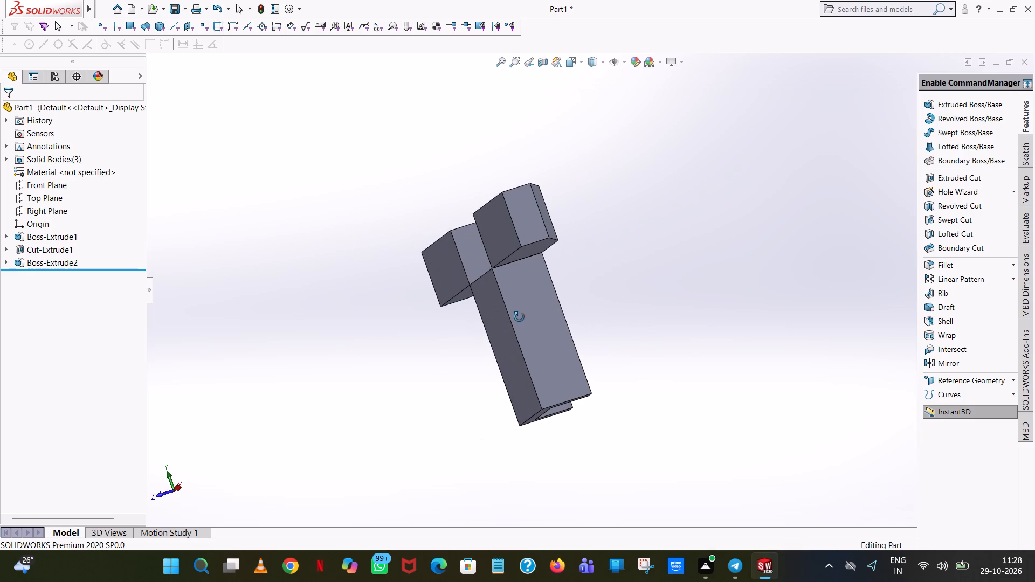
{"action": "middle_click_drag", "start_coordinate": [519, 317], "coordinate": [613, 449]}
{"action": "scroll", "coordinate": [558, 283], "scroll_direction": "up", "scroll_amount": 1}
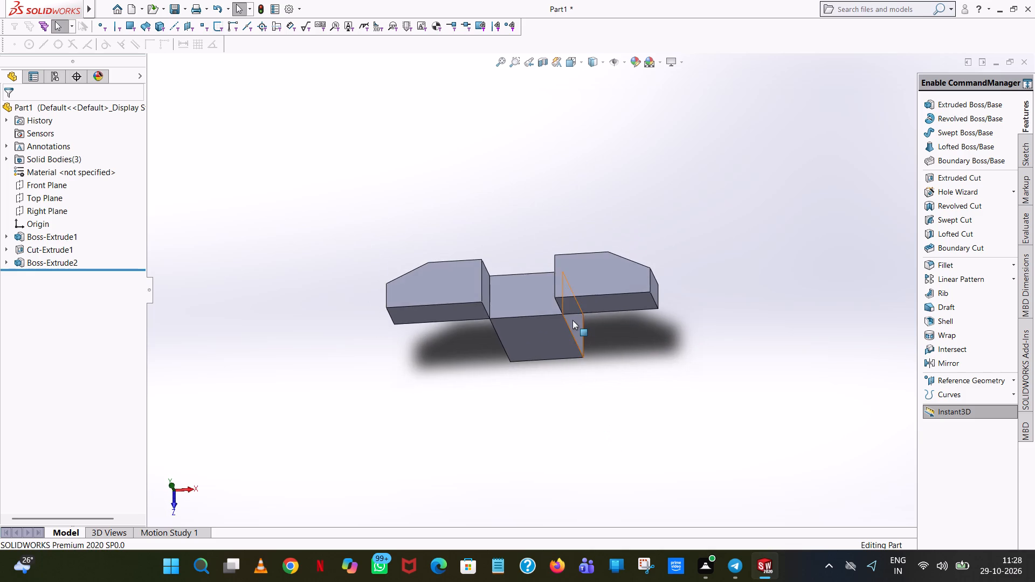
{"action": "middle_click_drag", "start_coordinate": [573, 339], "coordinate": [588, 521]}
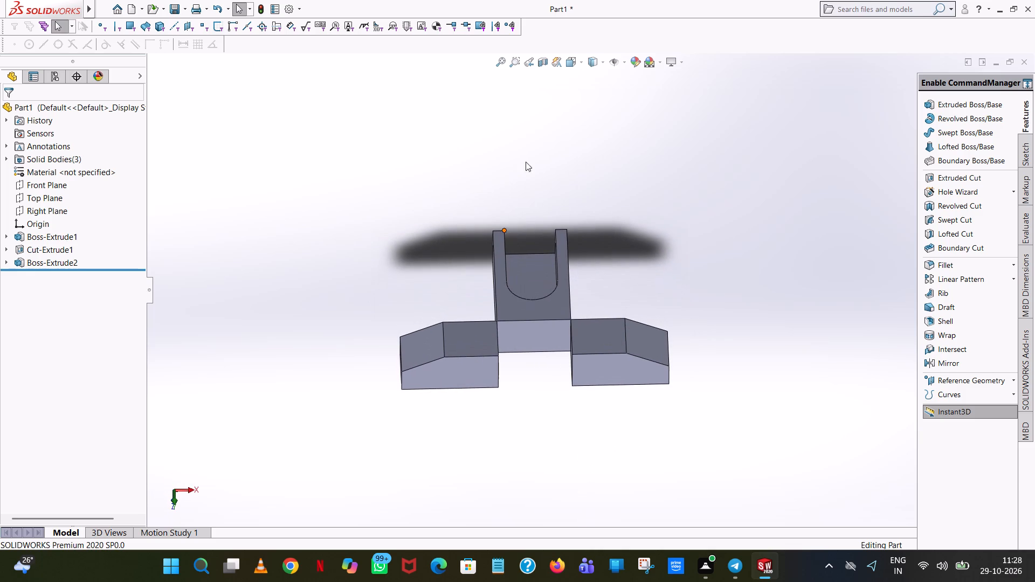
{"action": "left_click", "coordinate": [972, 106]}
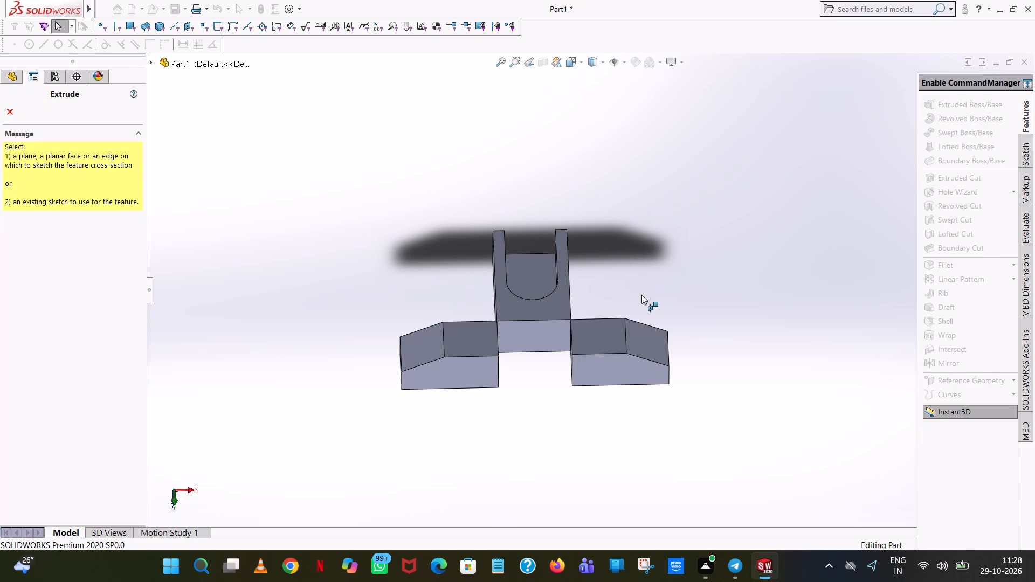
{"action": "left_click", "coordinate": [578, 336]}
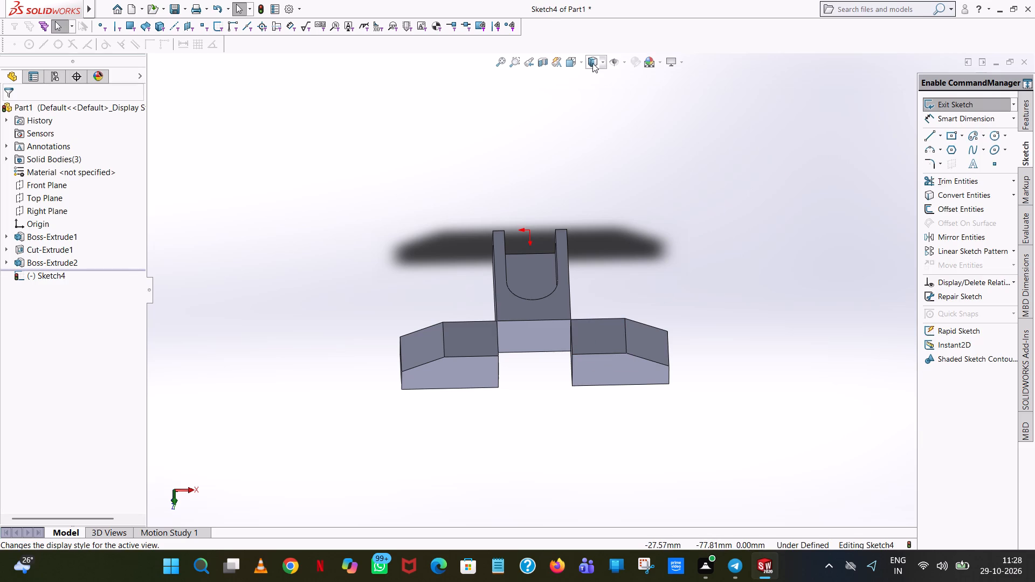
{"action": "left_click", "coordinate": [584, 61]}
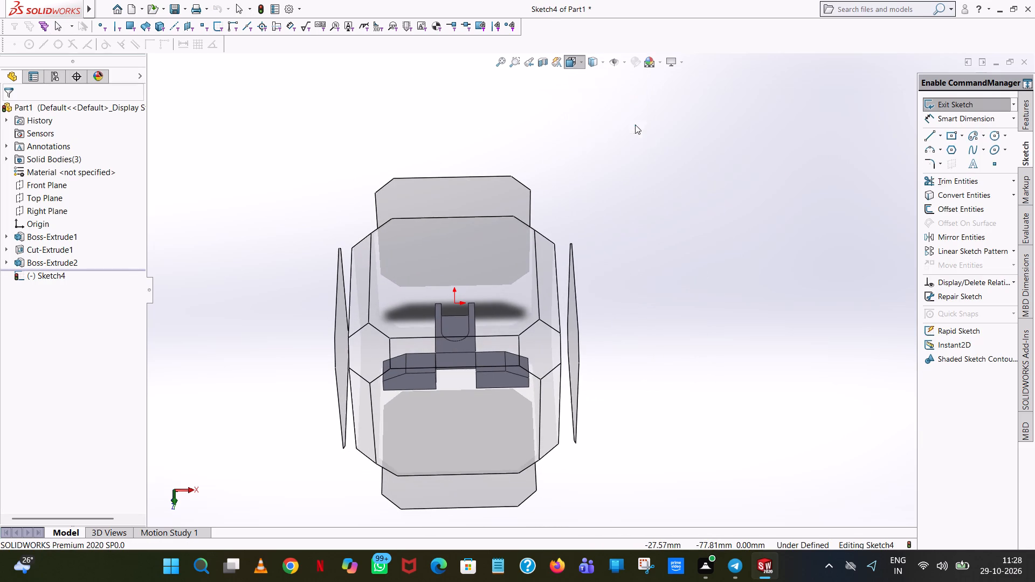
{"action": "left_click", "coordinate": [635, 124]}
{"action": "left_click", "coordinate": [927, 135]}
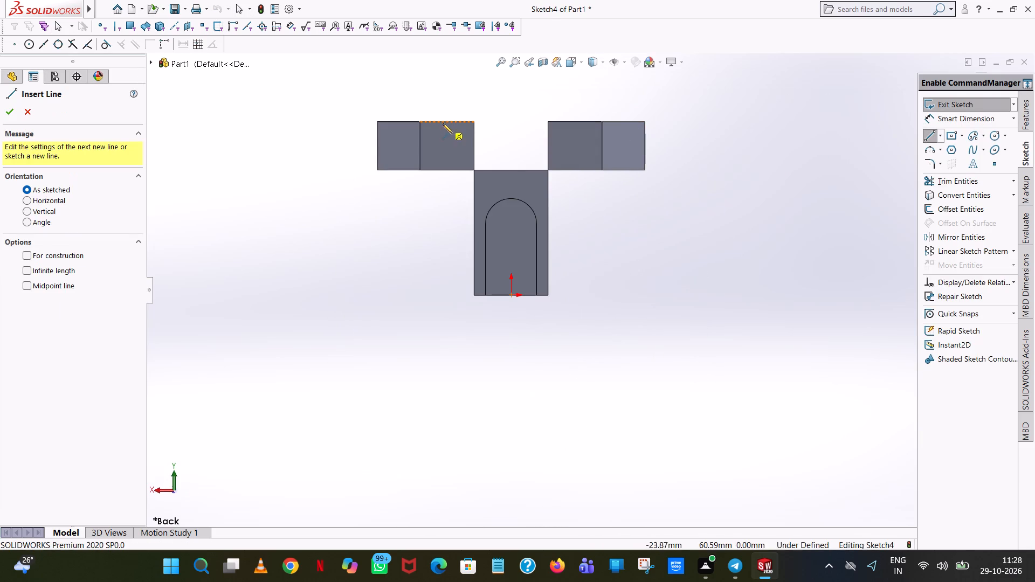
{"action": "left_click", "coordinate": [472, 122]}
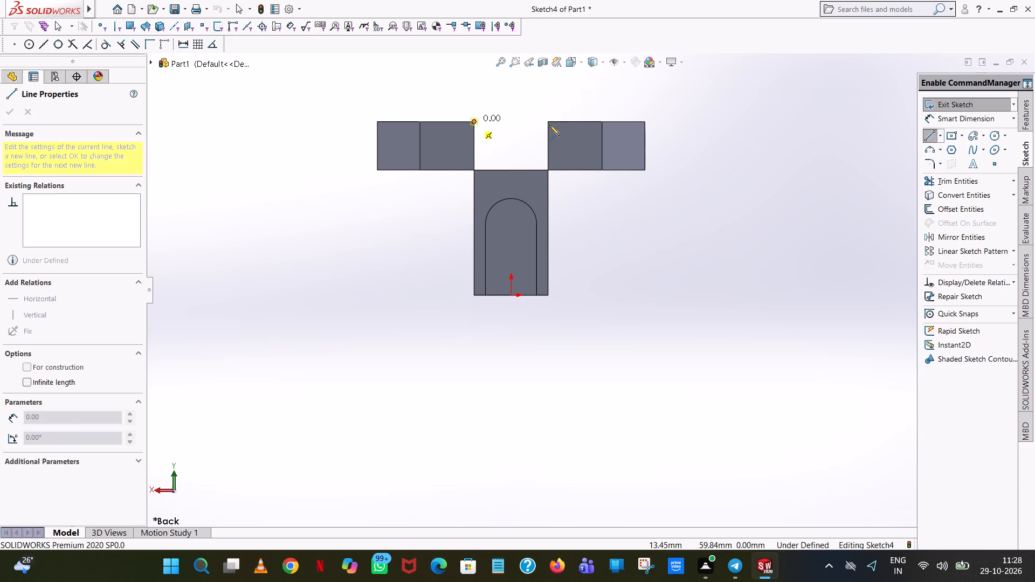
{"action": "left_click", "coordinate": [549, 121]}
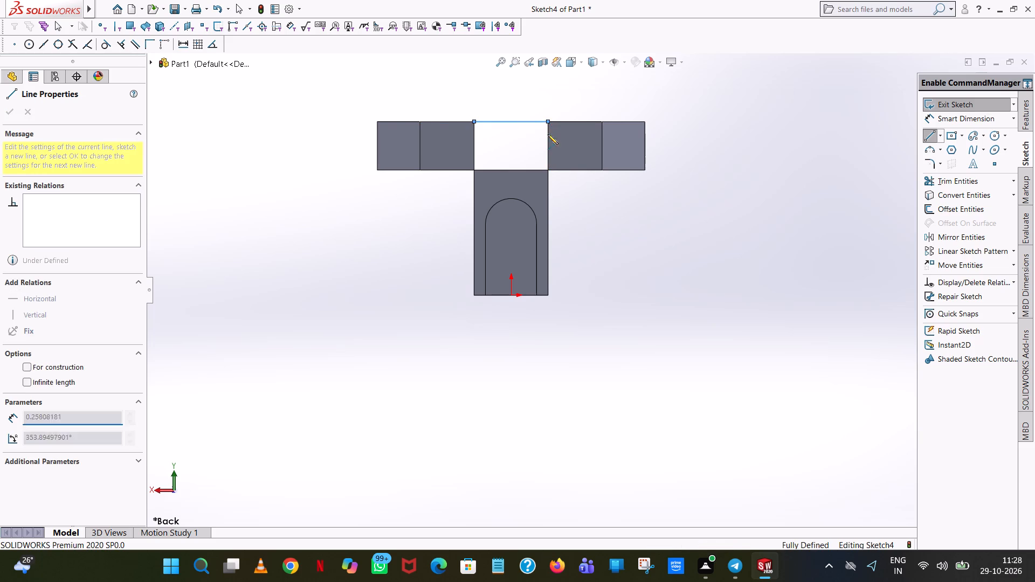
{"action": "left_click", "coordinate": [548, 170]}
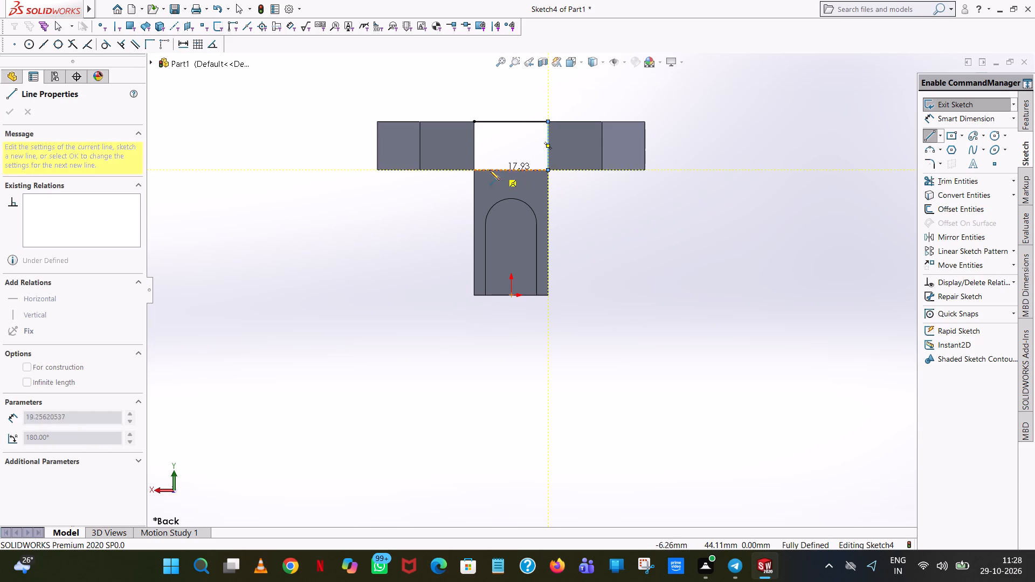
{"action": "left_click", "coordinate": [473, 170]}
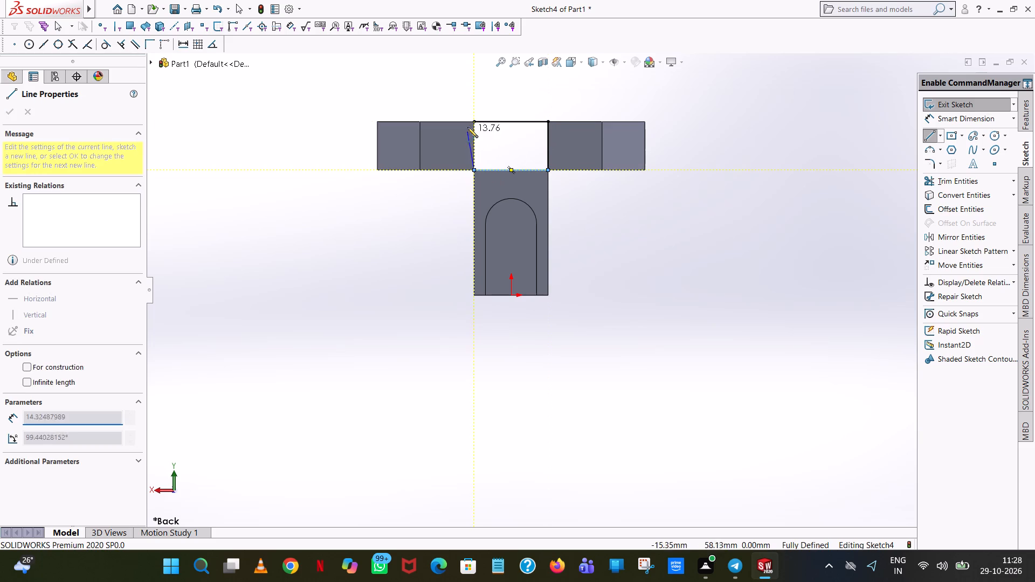
{"action": "left_click", "coordinate": [474, 120]}
{"action": "right_click", "coordinate": [474, 120]}
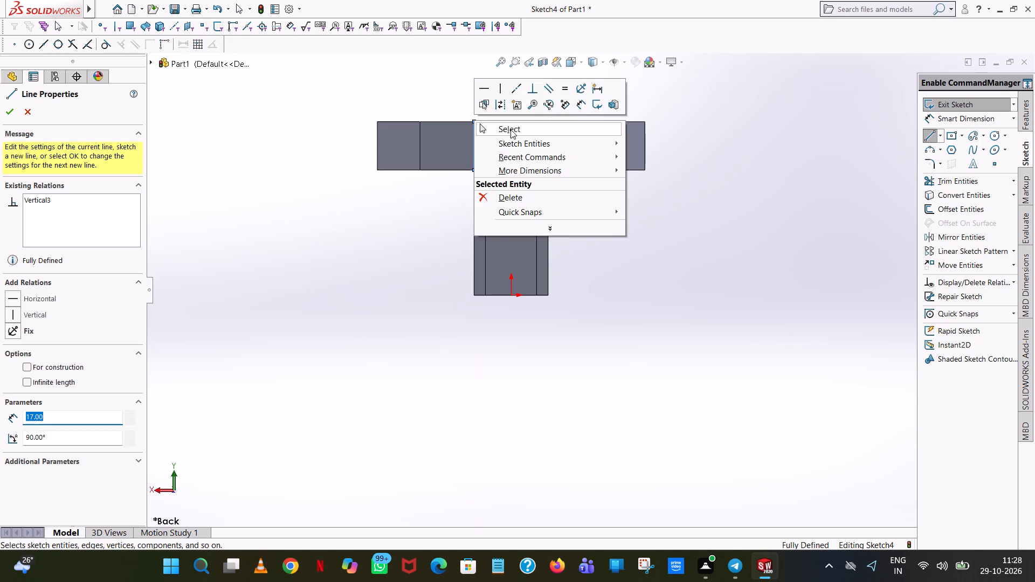
{"action": "left_click", "coordinate": [511, 130]}
Extrude the rectangle as a merged blind boss 16 mm deep, reversed to fill the gap between the side bosses.
{"action": "left_click", "coordinate": [1027, 110]}
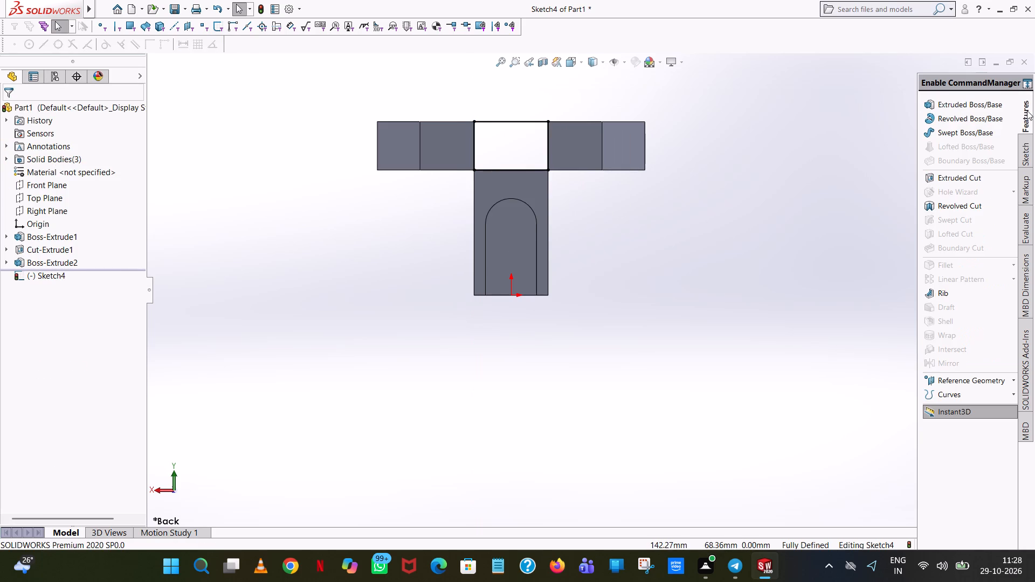
{"action": "left_click", "coordinate": [983, 108]}
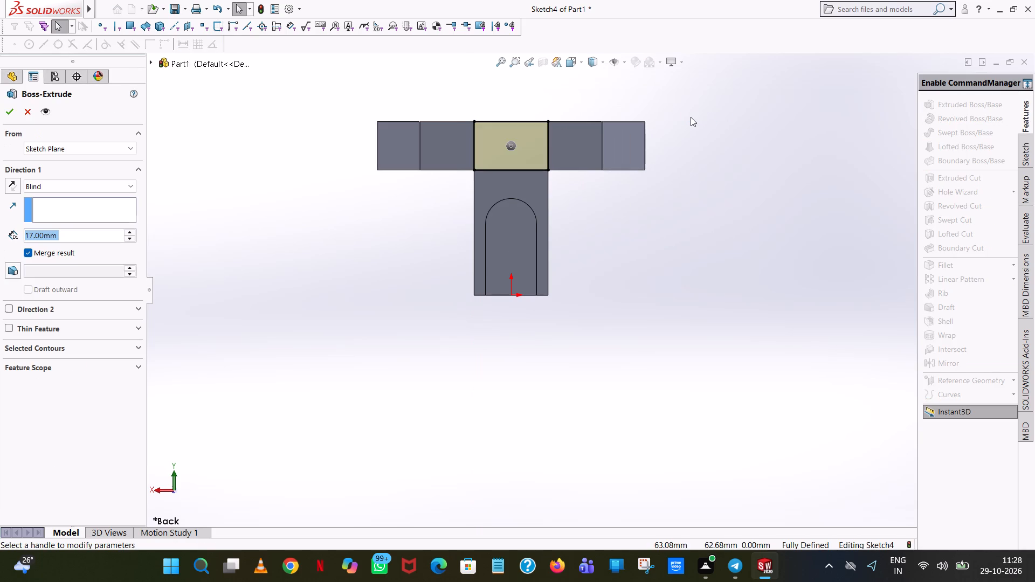
{"action": "middle_click_drag", "start_coordinate": [691, 117], "coordinate": [699, 360]}
{"action": "scroll", "coordinate": [698, 359], "scroll_direction": "up", "scroll_amount": 1}
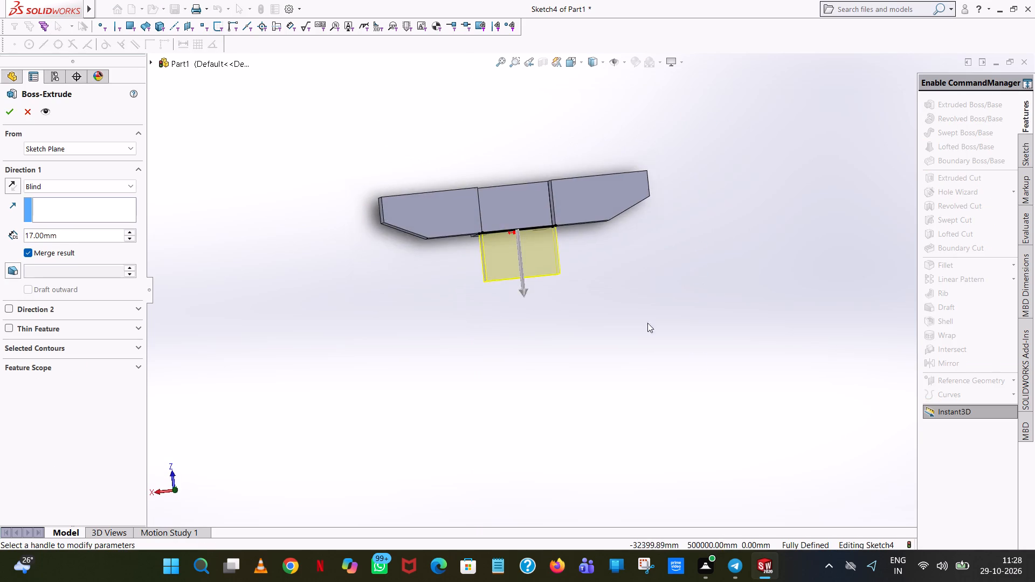
{"action": "left_click", "coordinate": [11, 185]}
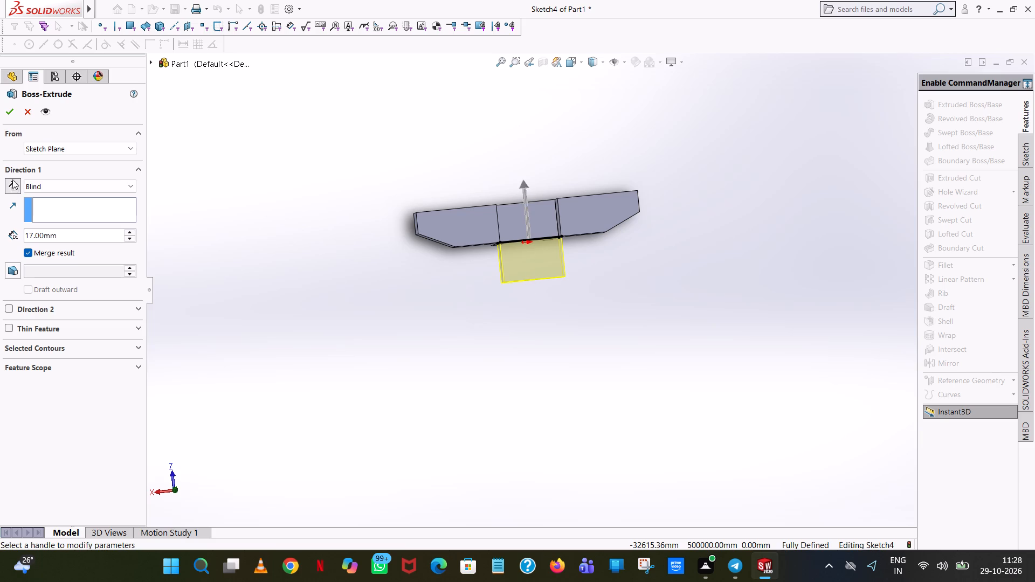
{"action": "scroll", "coordinate": [551, 168], "scroll_direction": "down", "scroll_amount": 9}
{"action": "scroll", "coordinate": [559, 370], "scroll_direction": "down", "scroll_amount": 2}
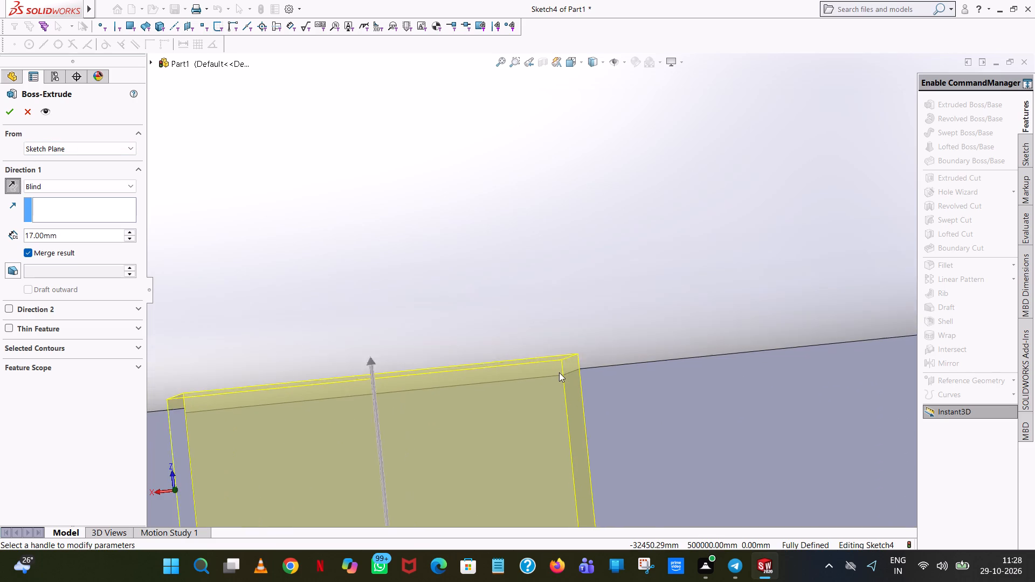
{"action": "scroll", "coordinate": [559, 372], "scroll_direction": "down", "scroll_amount": 1}
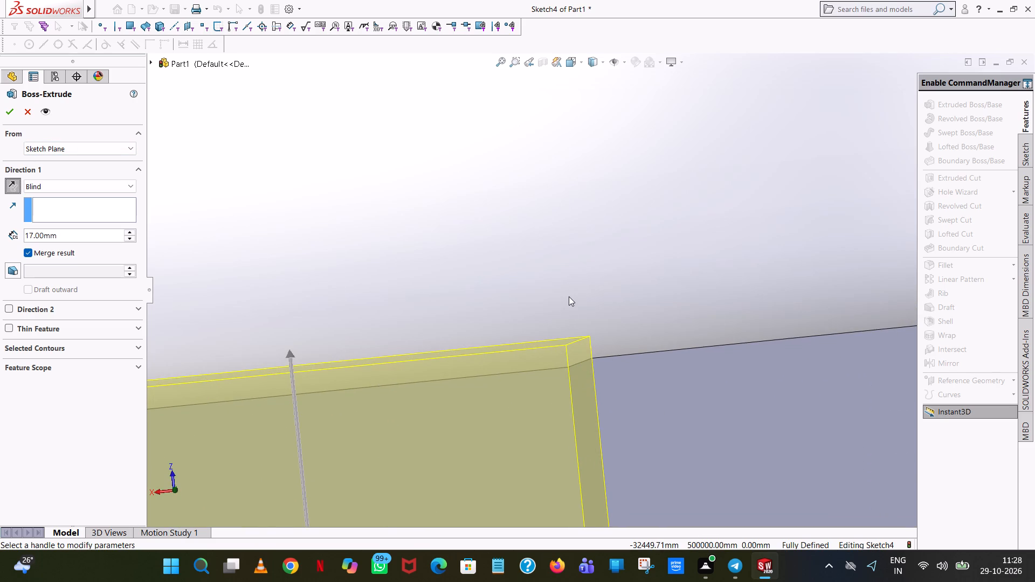
{"action": "scroll", "coordinate": [569, 296], "scroll_direction": "up", "scroll_amount": 5}
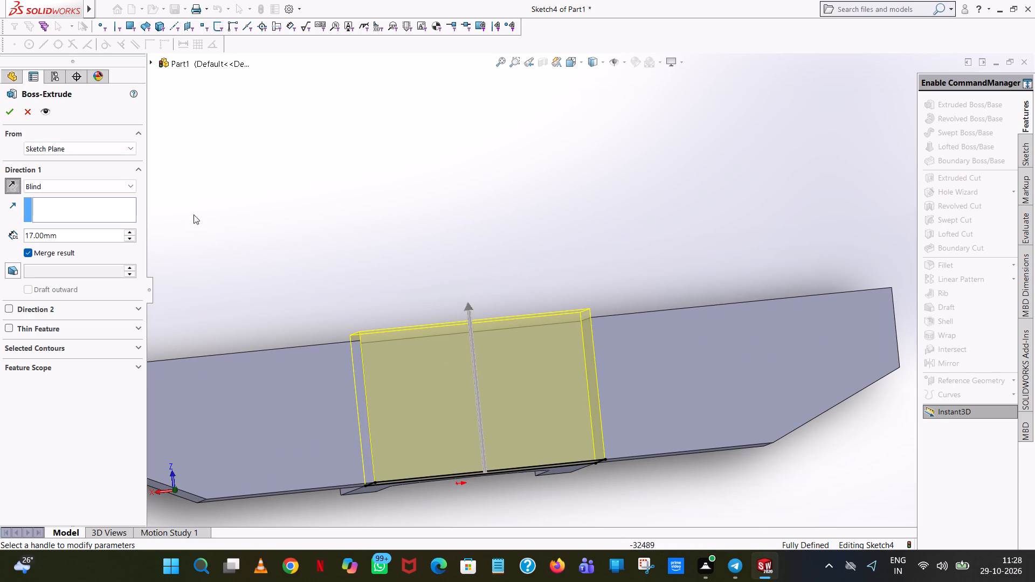
{"action": "double_click", "coordinate": [111, 234]}
{"action": "type", "text": "16"}
{"action": "key", "text": "Return"}
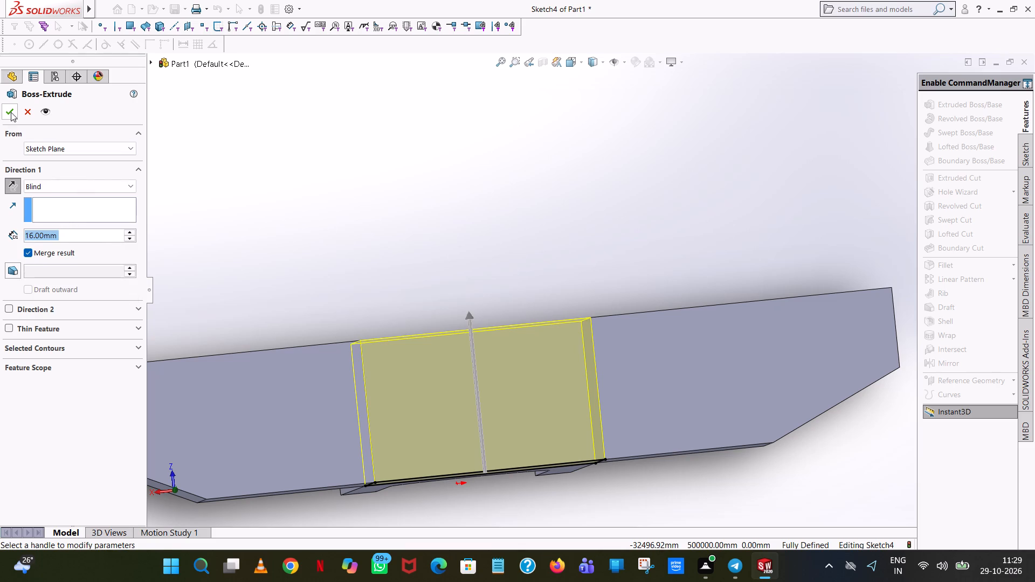
{"action": "left_click", "coordinate": [11, 112]}
{"action": "left_click", "coordinate": [557, 168]}
Examine the joined T-shaped body from several angles, including the slot, the sloped side bosses and the filled middle.
{"action": "scroll", "coordinate": [570, 241], "scroll_direction": "up", "scroll_amount": 8}
{"action": "scroll", "coordinate": [560, 307], "scroll_direction": "up", "scroll_amount": 2}
{"action": "middle_click_drag", "start_coordinate": [560, 307], "coordinate": [551, 289]}
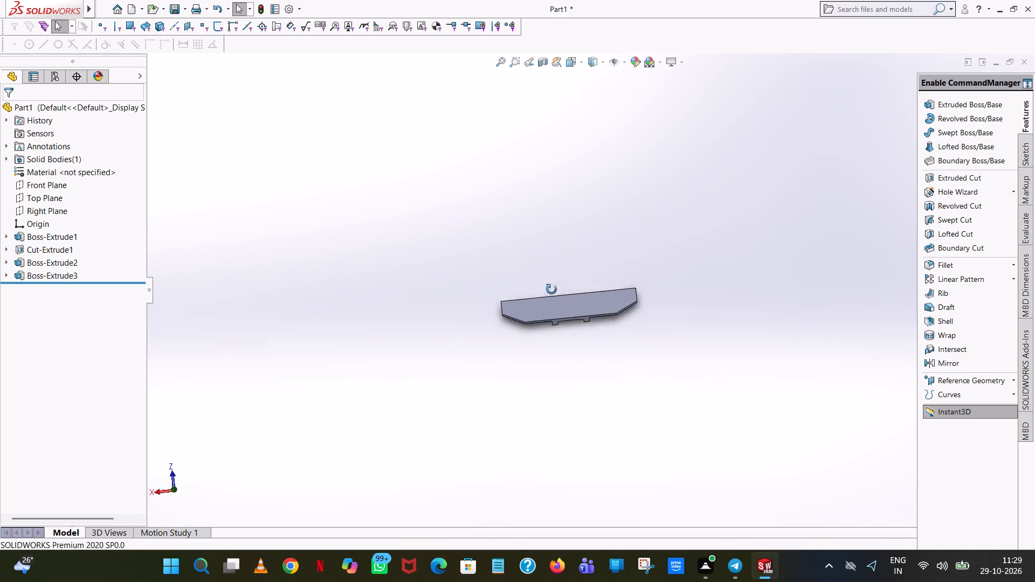
{"action": "middle_click_drag", "start_coordinate": [551, 289], "coordinate": [503, 44]}
{"action": "scroll", "coordinate": [497, 32], "scroll_direction": "up", "scroll_amount": 1}
{"action": "scroll", "coordinate": [570, 299], "scroll_direction": "up", "scroll_amount": 1}
{"action": "middle_click_drag", "start_coordinate": [570, 299], "coordinate": [484, 121]}
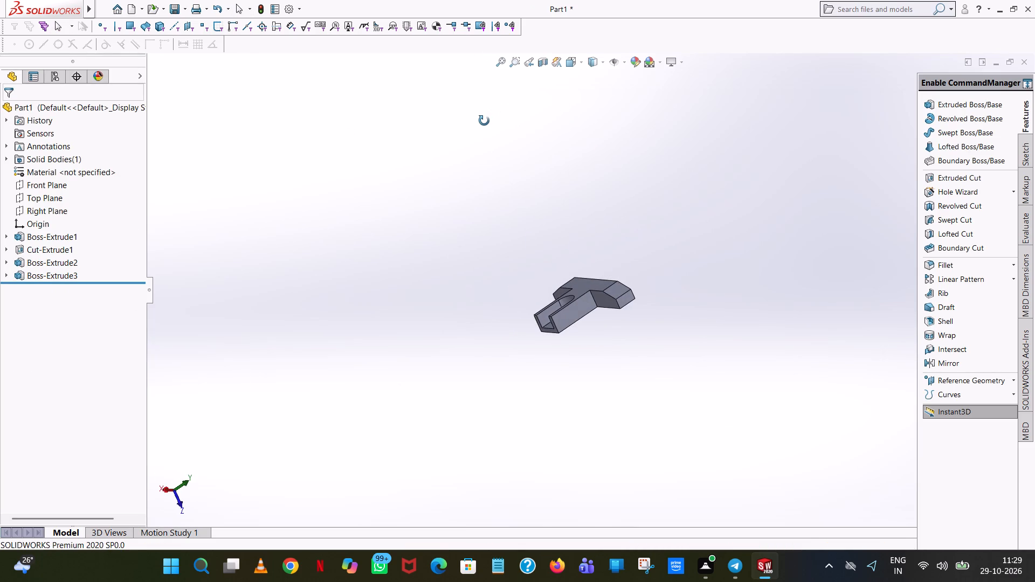
{"action": "middle_click_drag", "start_coordinate": [484, 121], "coordinate": [486, 115]}
{"action": "scroll", "coordinate": [494, 116], "scroll_direction": "up", "scroll_amount": 1}
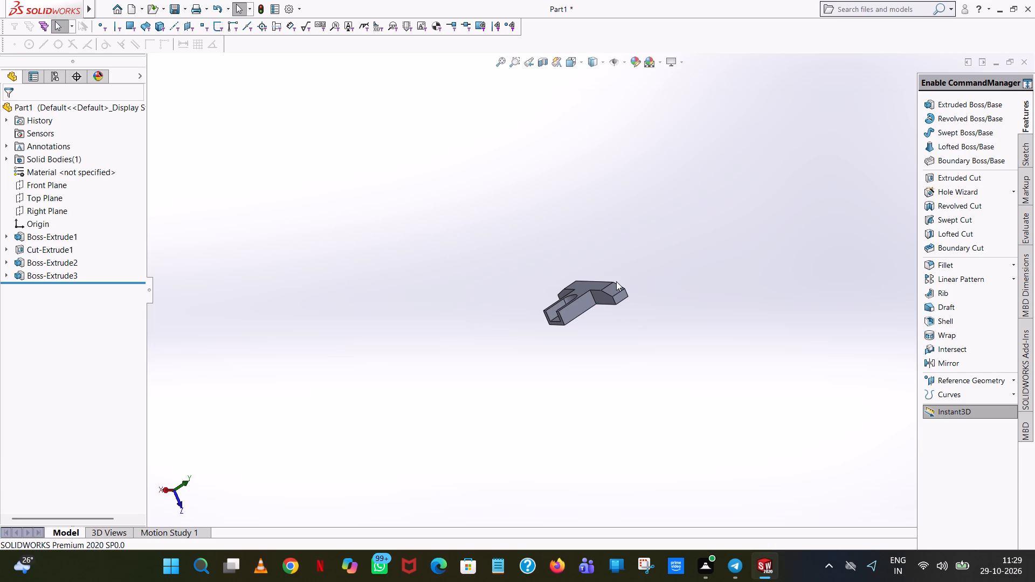
{"action": "scroll", "coordinate": [616, 281], "scroll_direction": "down", "scroll_amount": 7}
{"action": "middle_click_drag", "start_coordinate": [618, 281], "coordinate": [641, 259]}
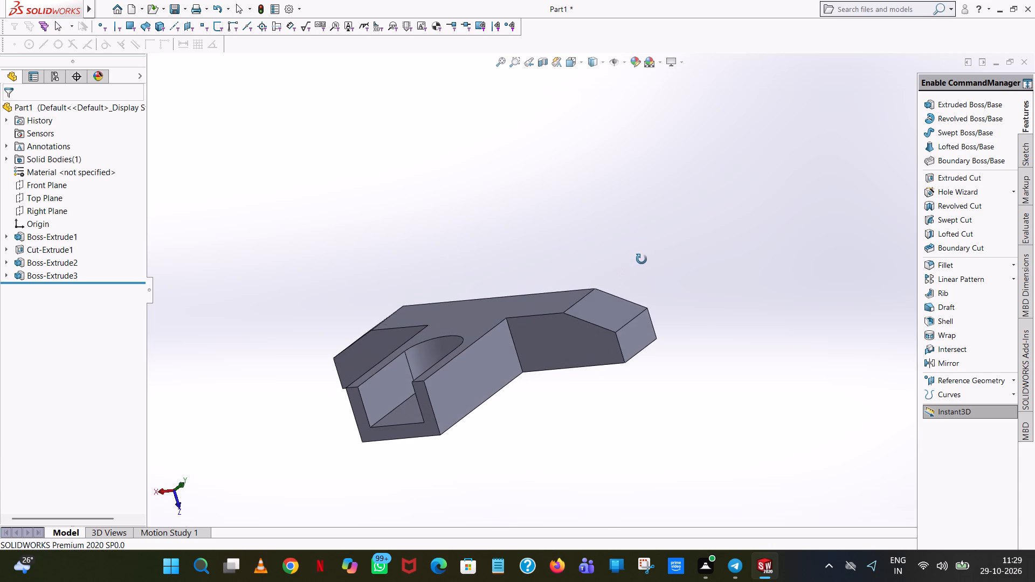
{"action": "middle_click_drag", "start_coordinate": [641, 259], "coordinate": [560, 282]}
{"action": "scroll", "coordinate": [560, 282], "scroll_direction": "up", "scroll_amount": 2}
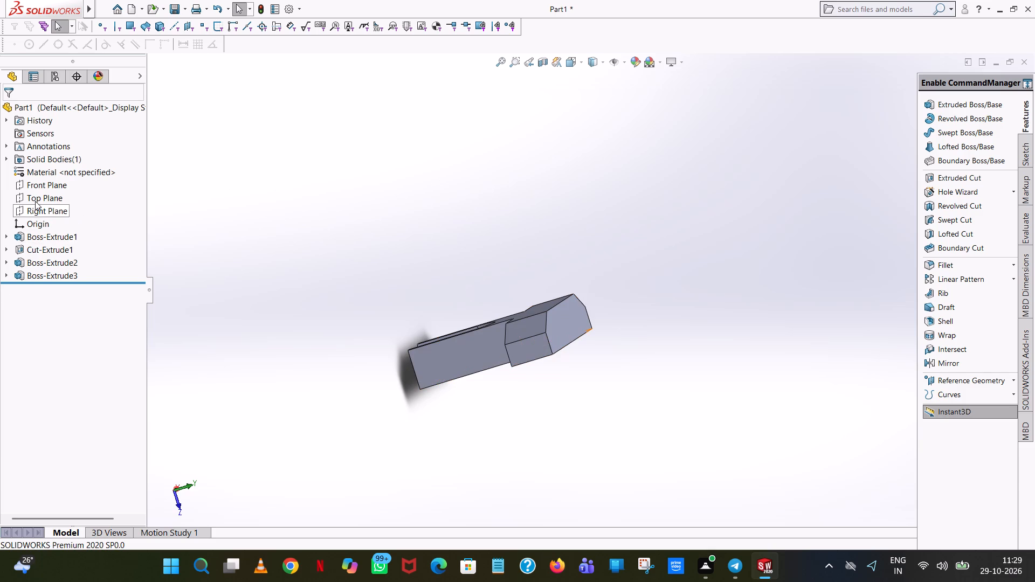
{"action": "middle_click_drag", "start_coordinate": [352, 299], "coordinate": [348, 323]}
{"action": "scroll", "coordinate": [371, 307], "scroll_direction": "up", "scroll_amount": 1}
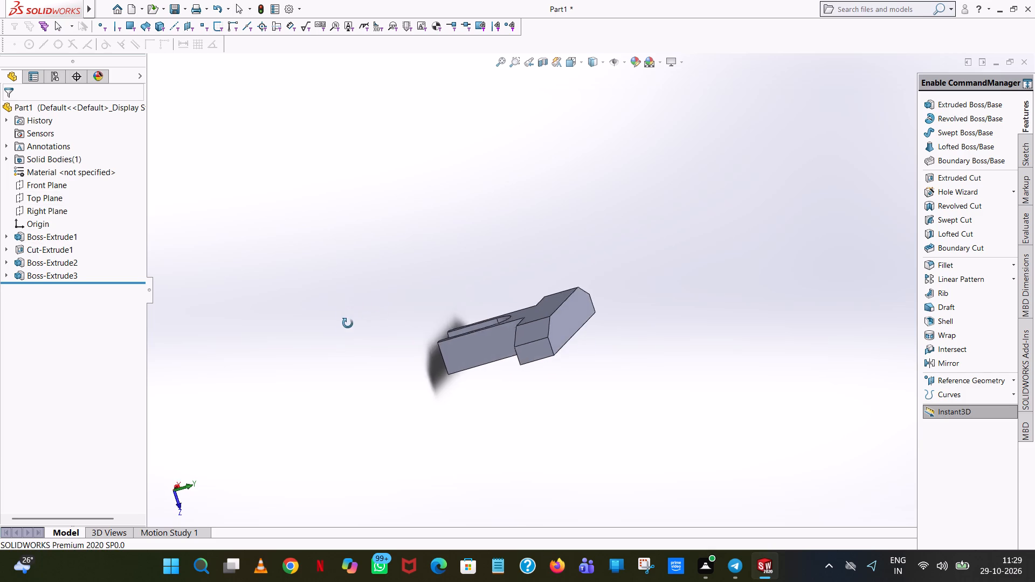
{"action": "middle_click_drag", "start_coordinate": [348, 323], "coordinate": [368, 364]}
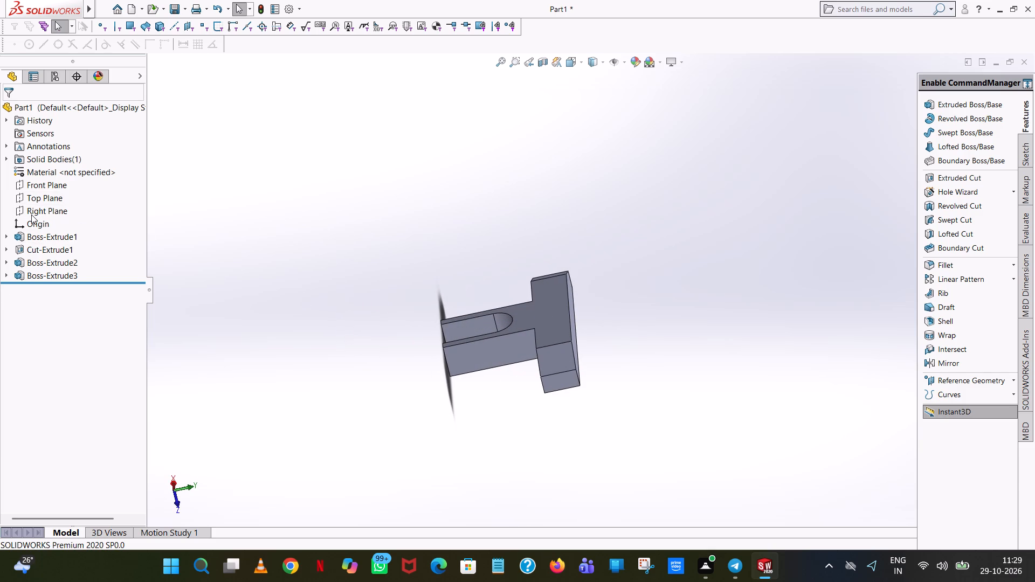
Open a new sketch on the Right Plane and view it squarely in the Right orientation.
{"action": "left_click", "coordinate": [31, 214]}
{"action": "middle_click_drag", "start_coordinate": [500, 392], "coordinate": [616, 355]}
{"action": "scroll", "coordinate": [506, 392], "scroll_direction": "up", "scroll_amount": 1}
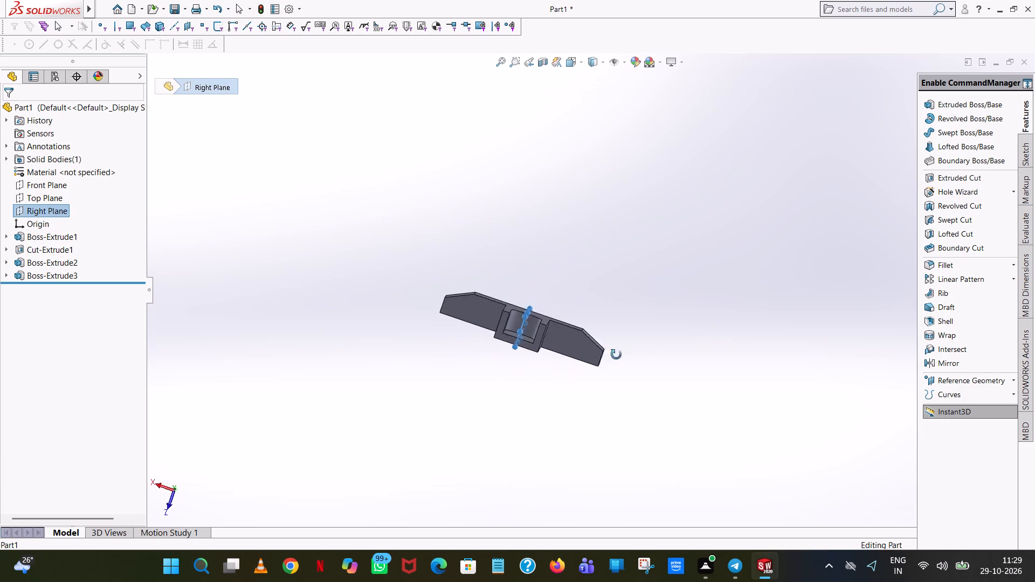
{"action": "middle_click_drag", "start_coordinate": [616, 355], "coordinate": [597, 373]}
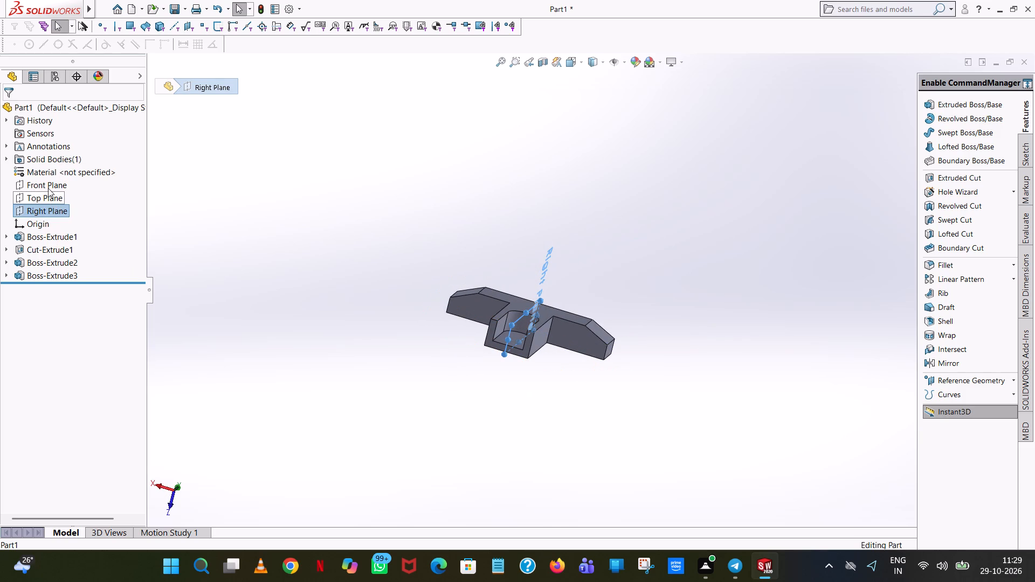
{"action": "middle_click_drag", "start_coordinate": [708, 334], "coordinate": [622, 278]}
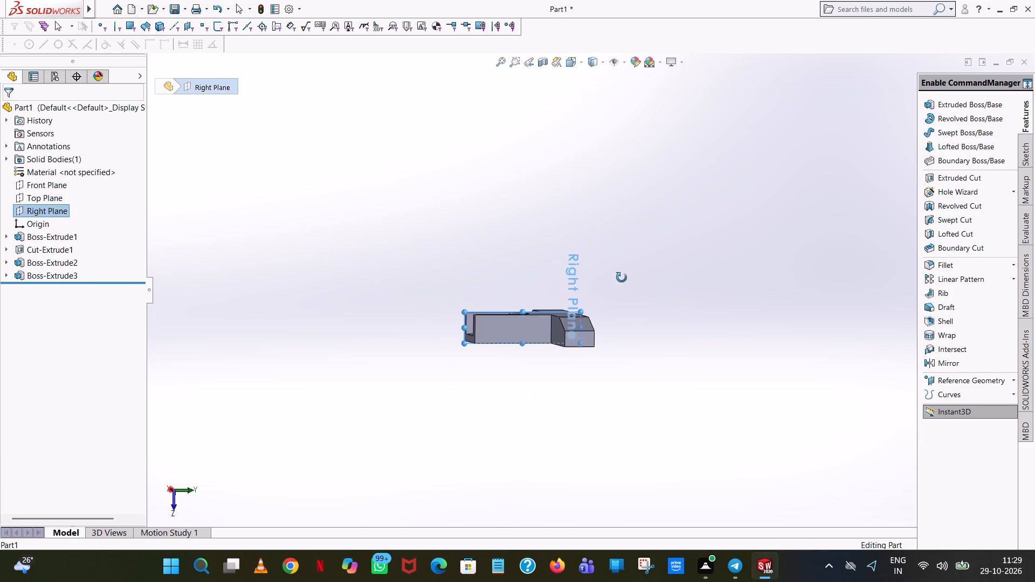
{"action": "middle_click_drag", "start_coordinate": [622, 278], "coordinate": [623, 334]}
{"action": "scroll", "coordinate": [572, 345], "scroll_direction": "down", "scroll_amount": 5}
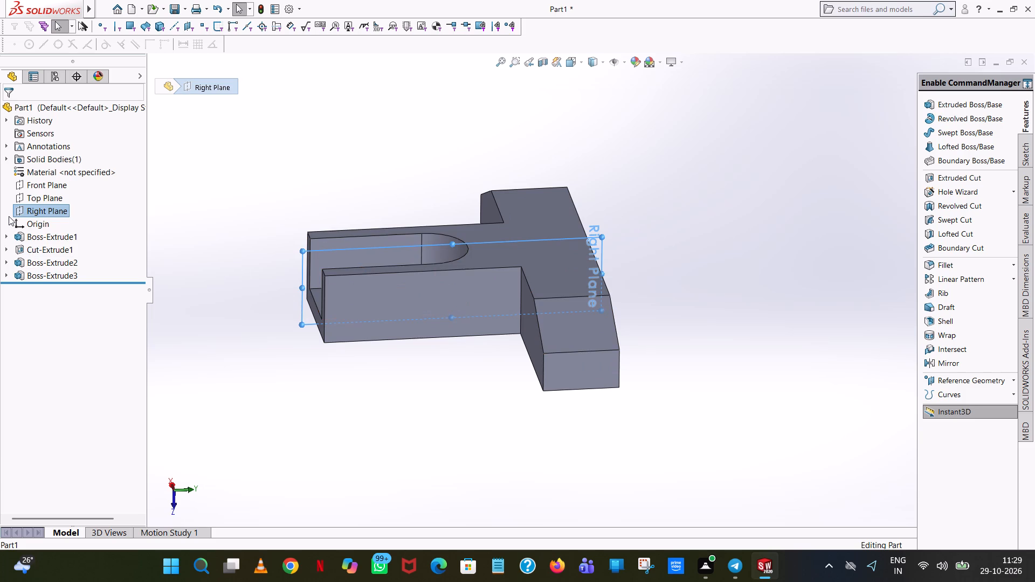
{"action": "left_click", "coordinate": [19, 208]}
{"action": "left_click", "coordinate": [27, 195]}
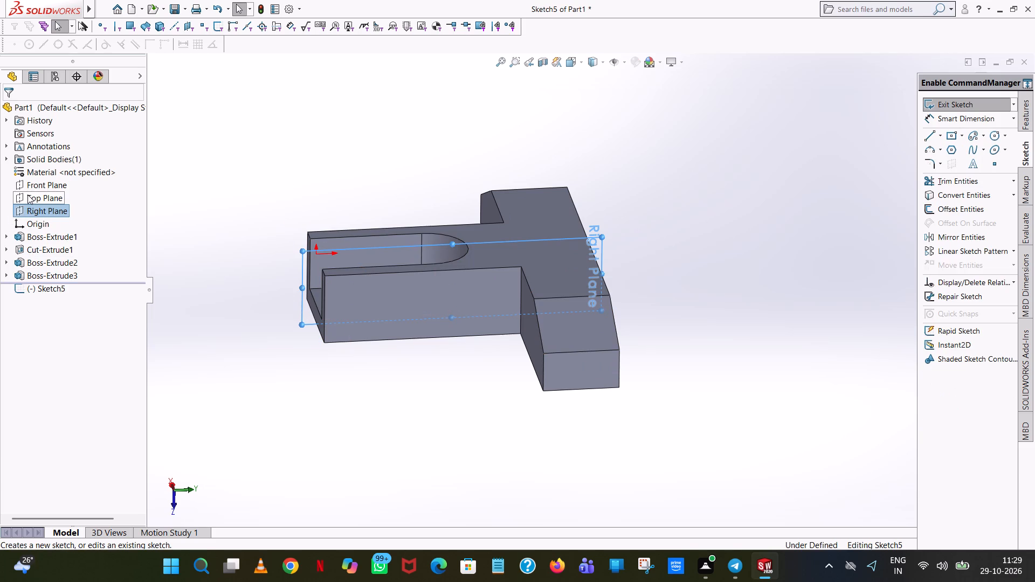
{"action": "left_click", "coordinate": [583, 61]}
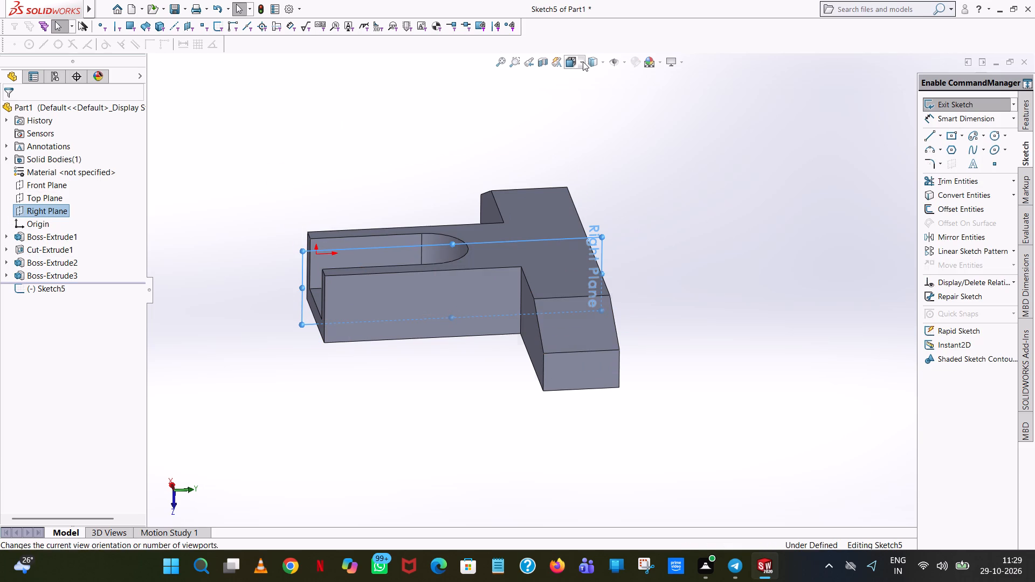
{"action": "left_click", "coordinate": [640, 120]}
{"action": "left_click", "coordinate": [634, 121]}
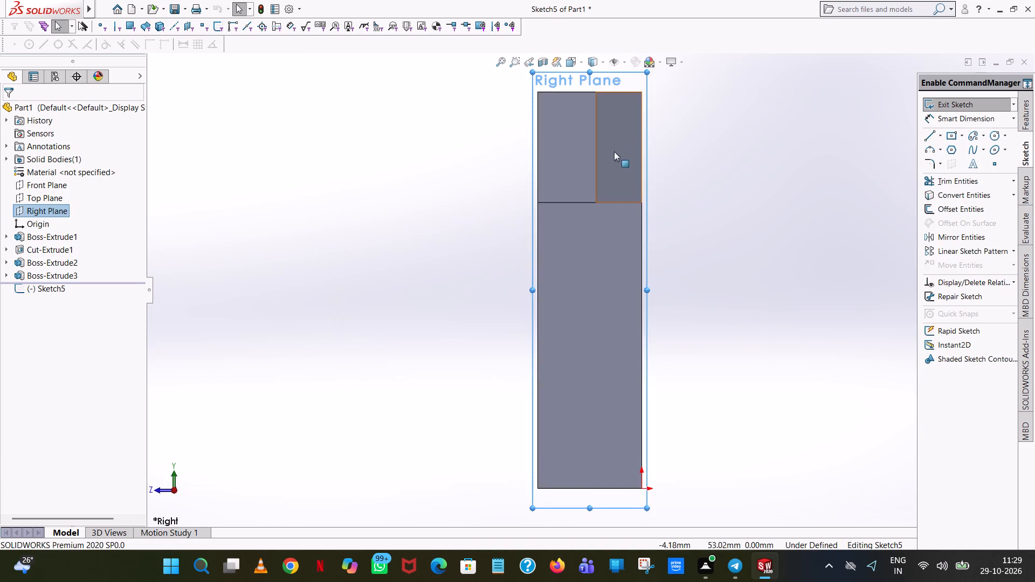
{"action": "scroll", "coordinate": [629, 203], "scroll_direction": "up", "scroll_amount": 3}
{"action": "middle_click", "coordinate": [629, 203]}
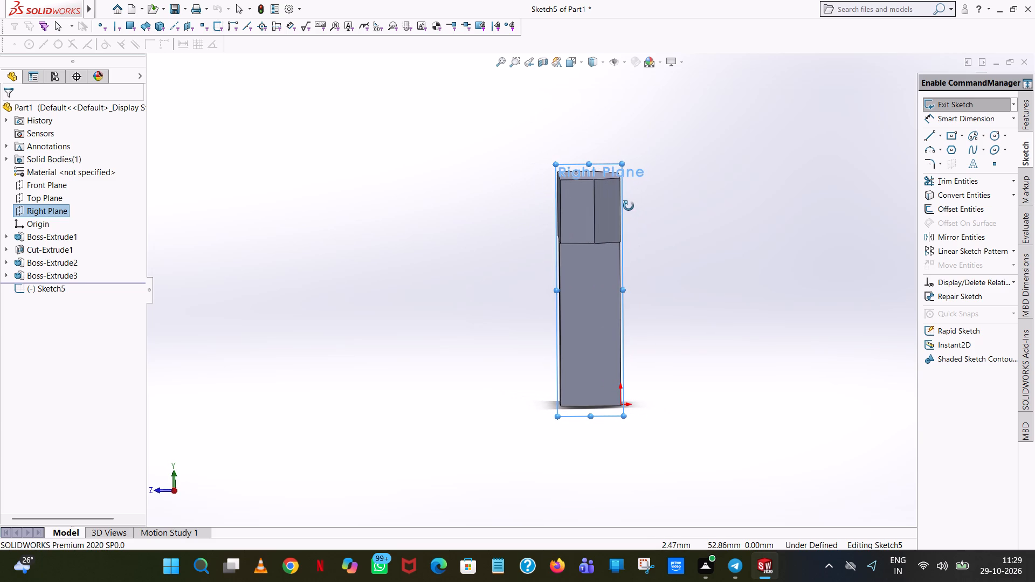
{"action": "left_click", "coordinate": [581, 62]}
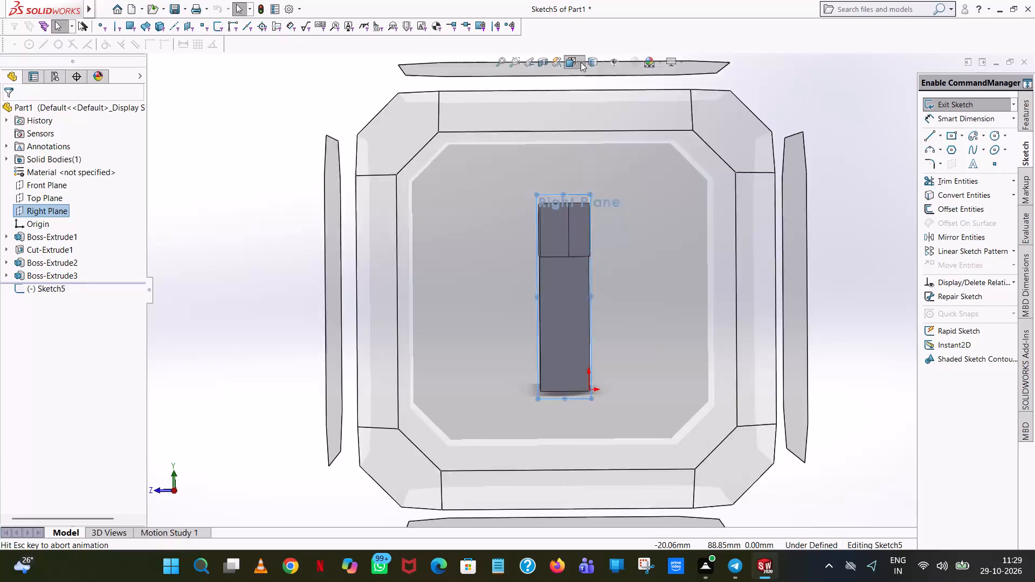
{"action": "left_click", "coordinate": [637, 122]}
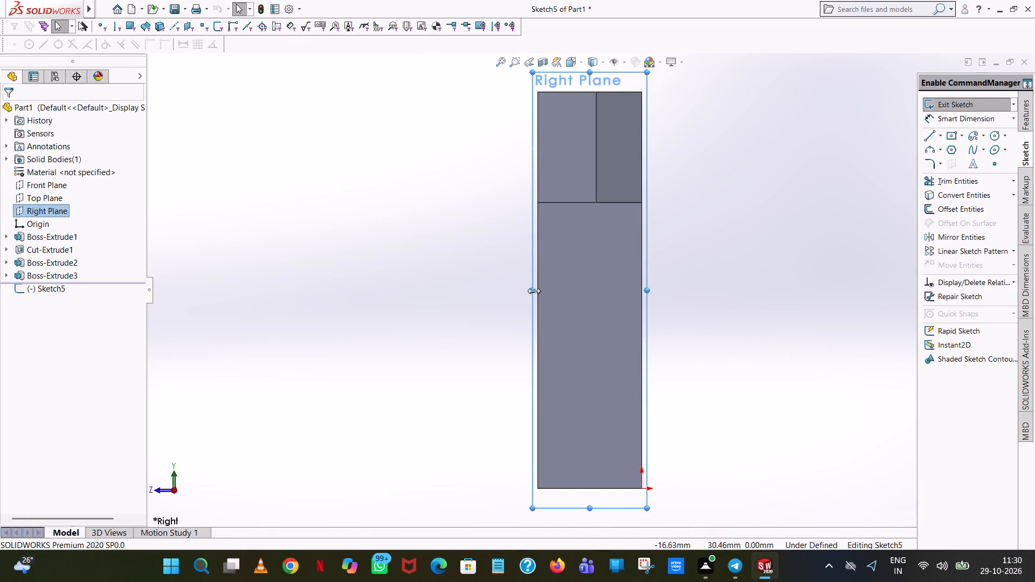
{"action": "left_click_drag", "start_coordinate": [533, 290], "coordinate": [261, 300]}
{"action": "left_click", "coordinate": [826, 144]}
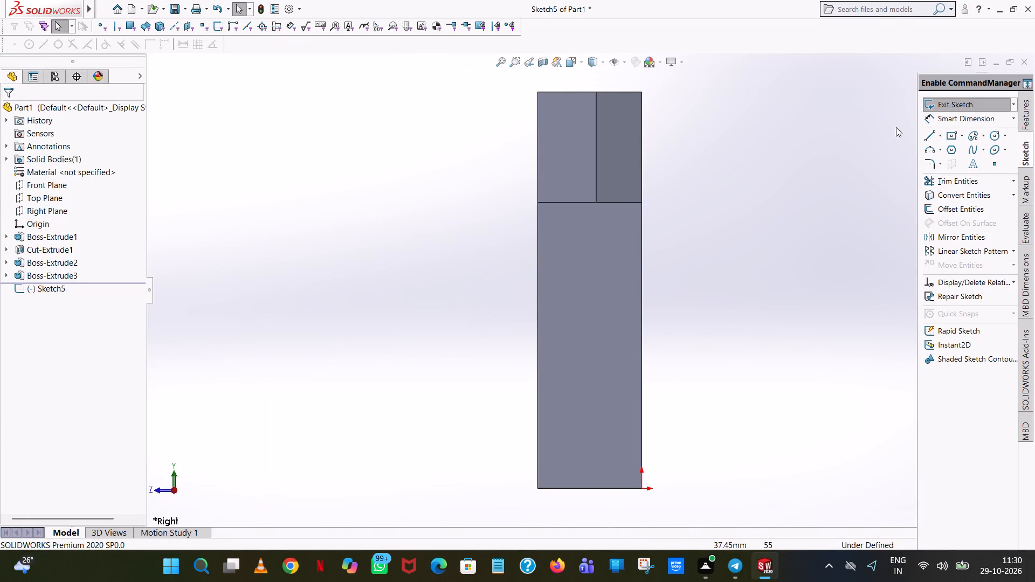
Sketch a 16 mm horizontal line outward from the block-to-boss junction corner, followed by a 42 mm vertical line upward.
{"action": "left_click", "coordinate": [930, 134]}
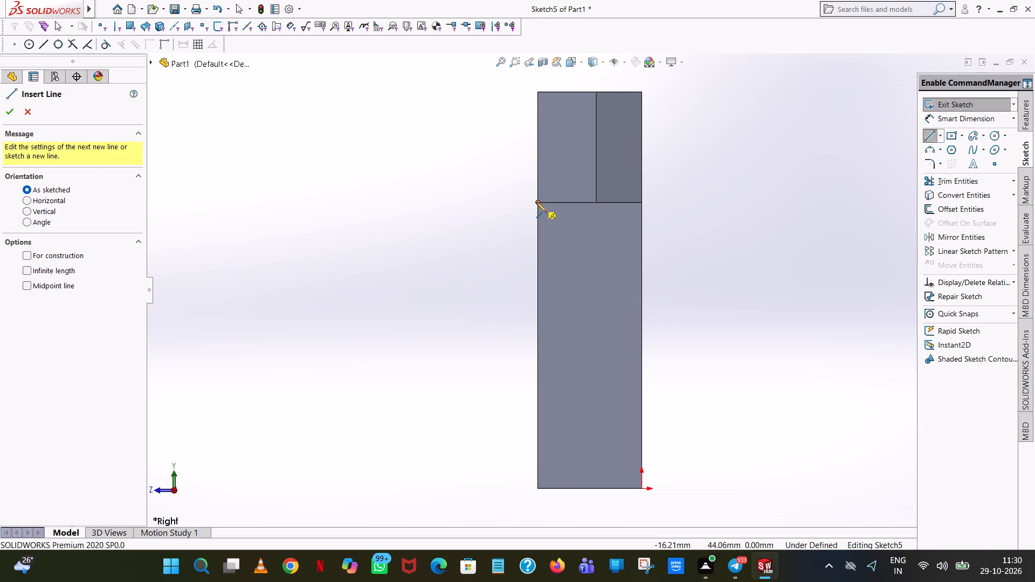
{"action": "left_click", "coordinate": [537, 202]}
{"action": "left_click", "coordinate": [467, 202]}
{"action": "type", "text": "16"}
{"action": "key", "text": "Return"}
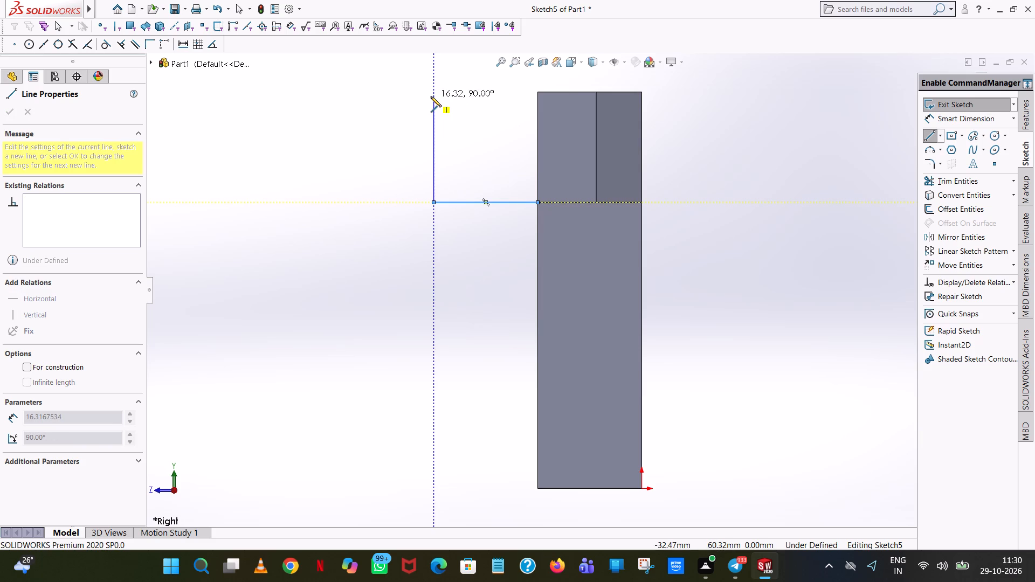
{"action": "scroll", "coordinate": [431, 96], "scroll_direction": "up", "scroll_amount": 1}
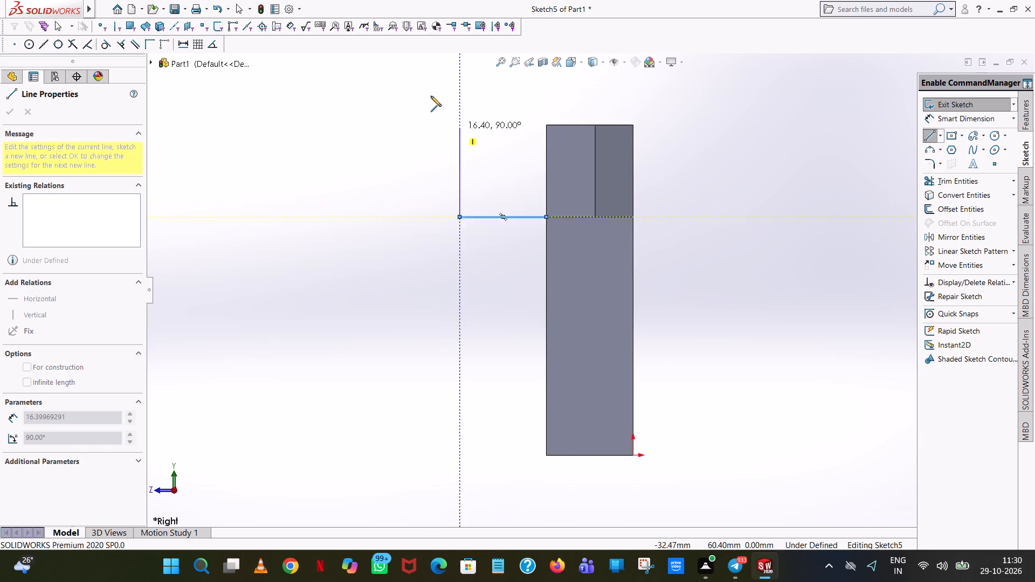
{"action": "scroll", "coordinate": [431, 96], "scroll_direction": "up", "scroll_amount": 5}
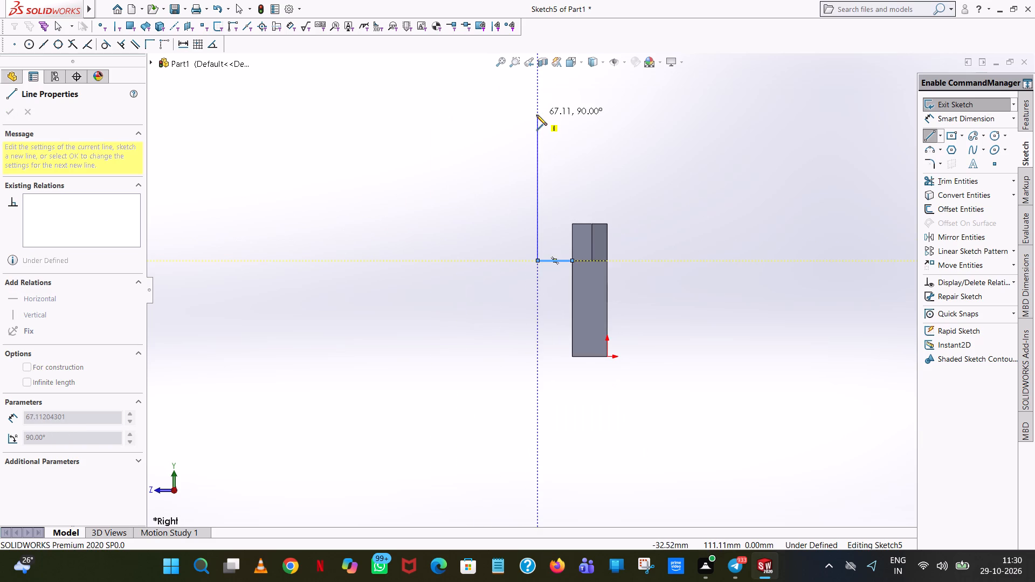
{"action": "left_click", "coordinate": [536, 115]}
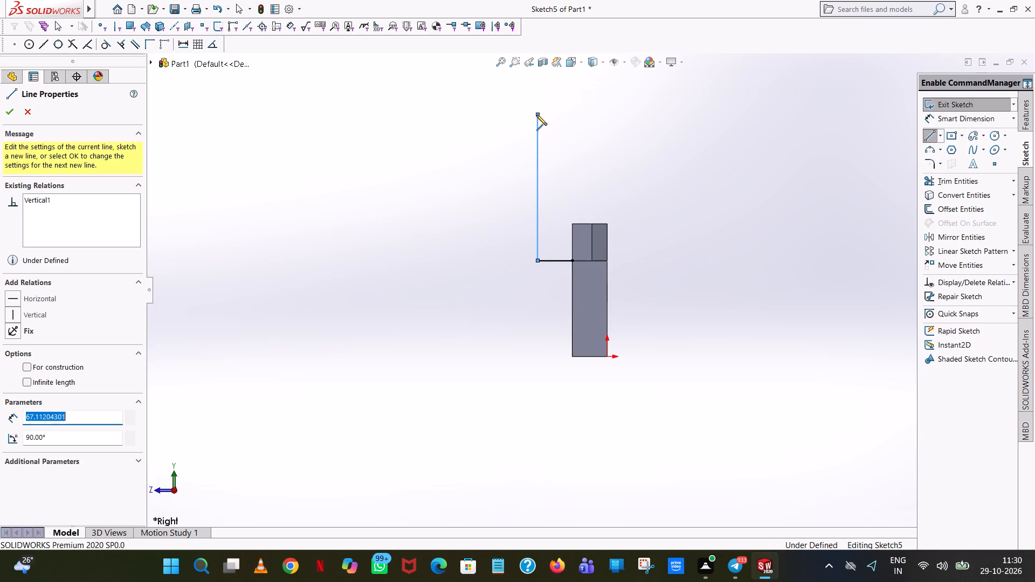
{"action": "type", "text": "42"}
{"action": "key", "text": "Return"}
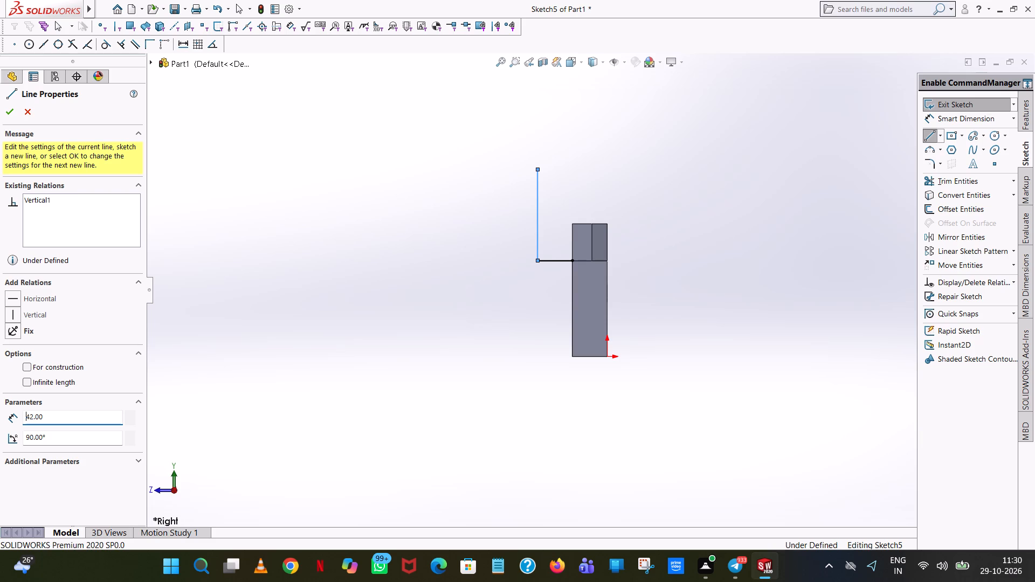
Continue the profile with a hooked end: 10 mm horizontally outward, 10 mm vertically up, and 20 mm horizontally back toward the body.
{"action": "left_click", "coordinate": [491, 171]}
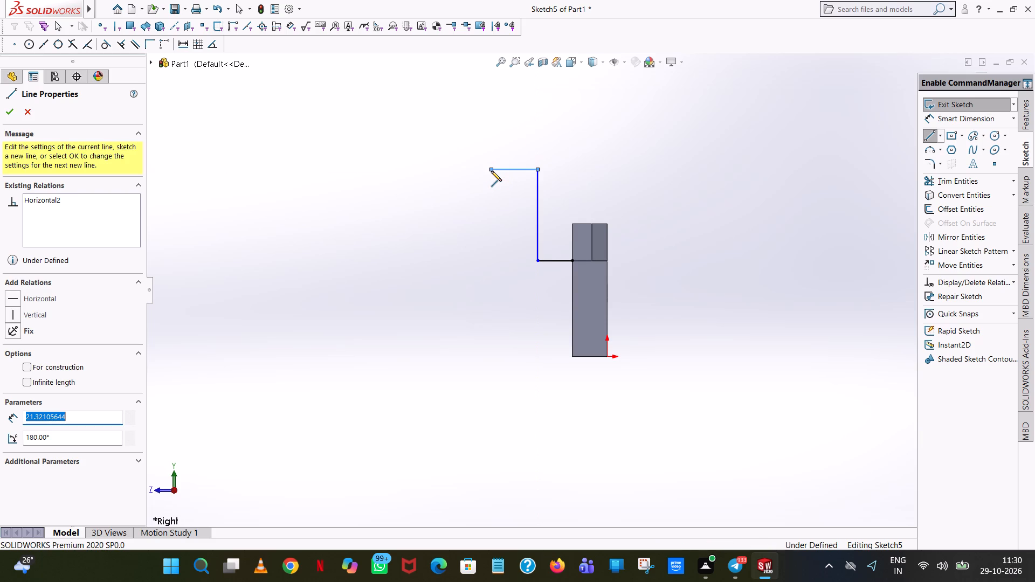
{"action": "type", "text": "10"}
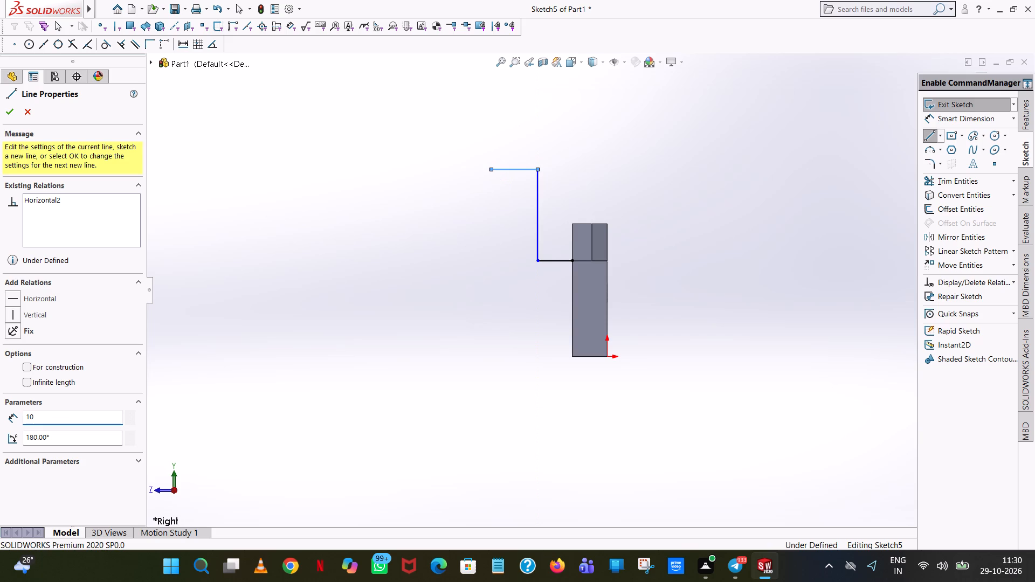
{"action": "key", "text": "Return"}
{"action": "left_click", "coordinate": [517, 133]}
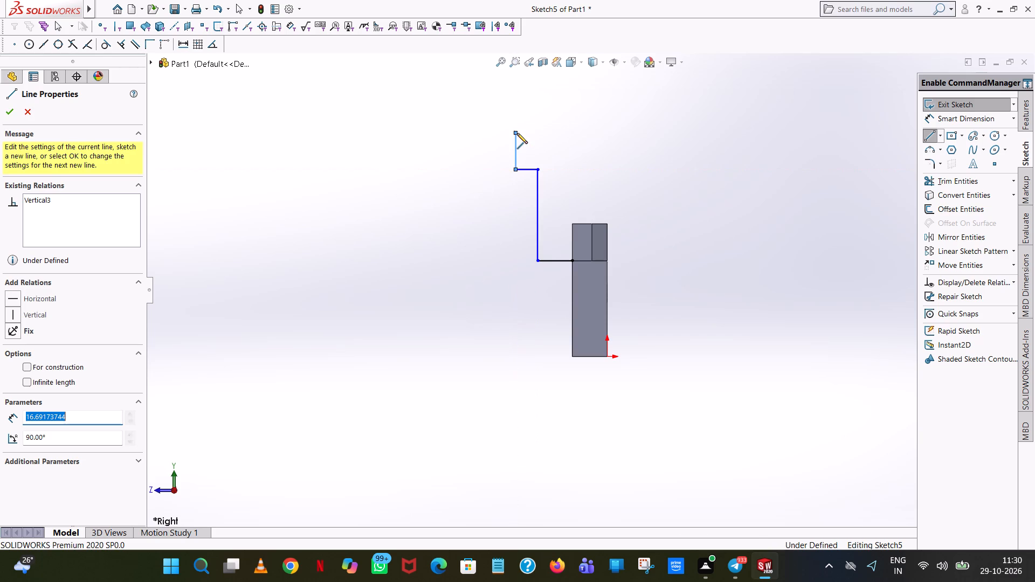
{"action": "type", "text": "10"}
{"action": "key", "text": "Return"}
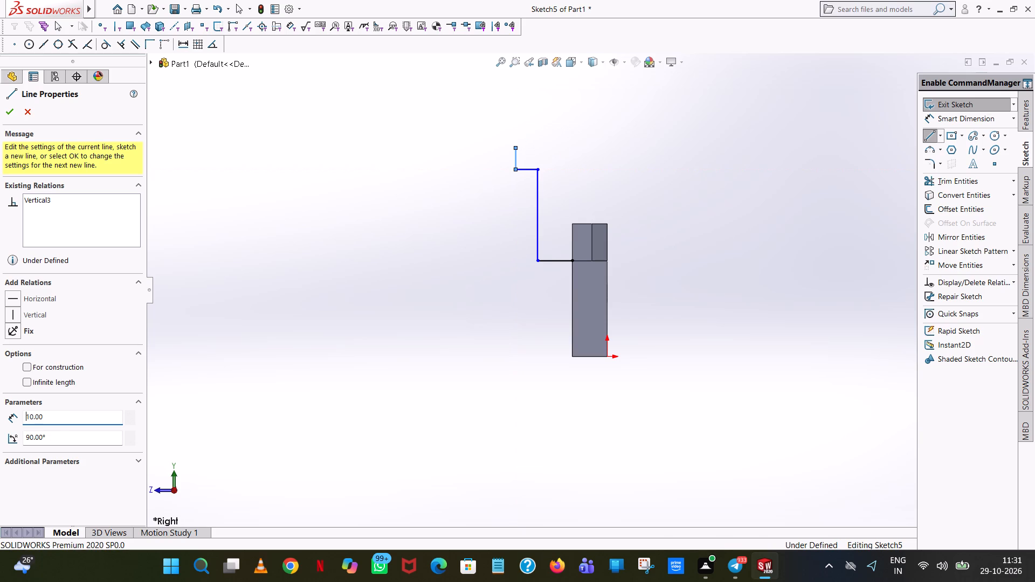
{"action": "left_click", "coordinate": [555, 147]}
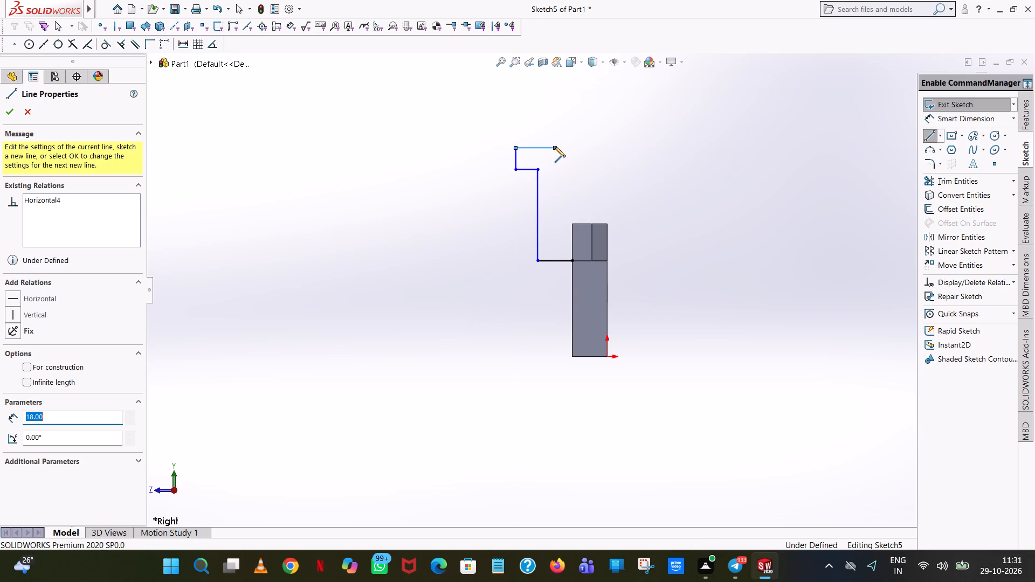
{"action": "type", "text": "20"}
{"action": "key", "text": "Return"}
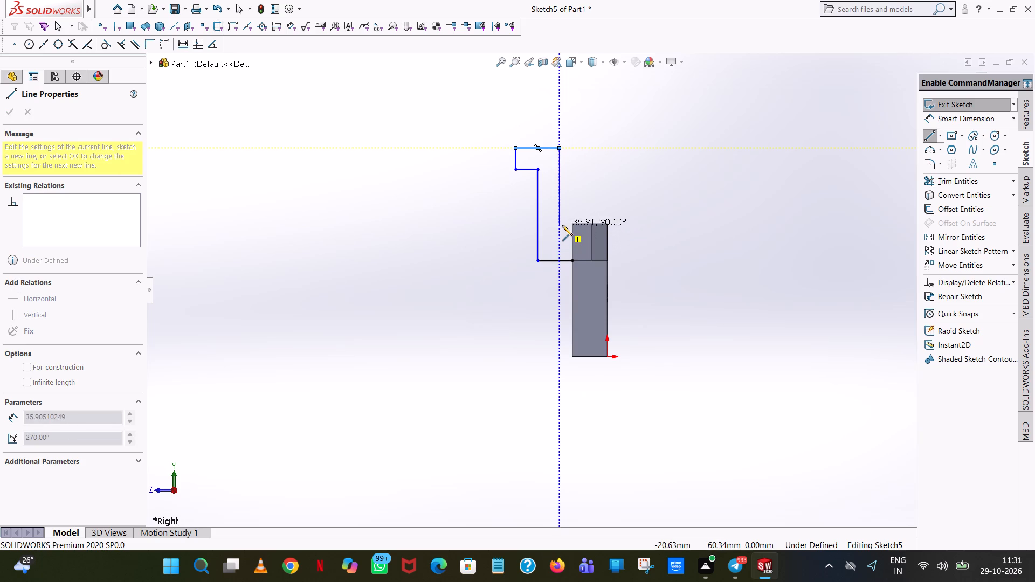
Draw a vertical line about 36 mm down from the hooked end and join it to the boss's upper corner with a 6 mm horizontal line.
{"action": "scroll", "coordinate": [561, 220], "scroll_direction": "down", "scroll_amount": 6}
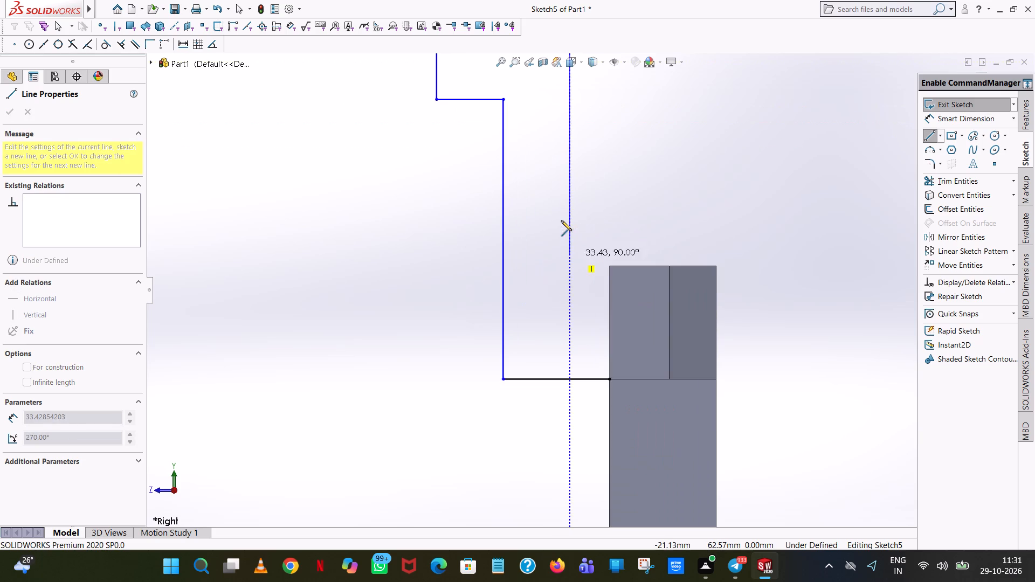
{"action": "left_click", "coordinate": [570, 274]}
{"action": "right_click", "coordinate": [570, 274]}
{"action": "left_click", "coordinate": [606, 285]}
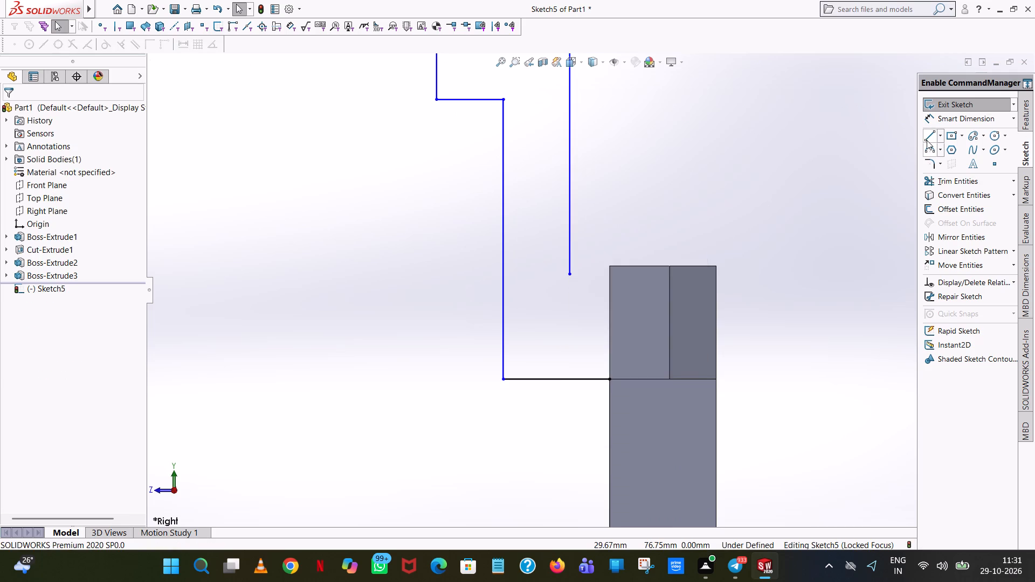
{"action": "left_click", "coordinate": [927, 138]}
{"action": "left_click", "coordinate": [608, 266]}
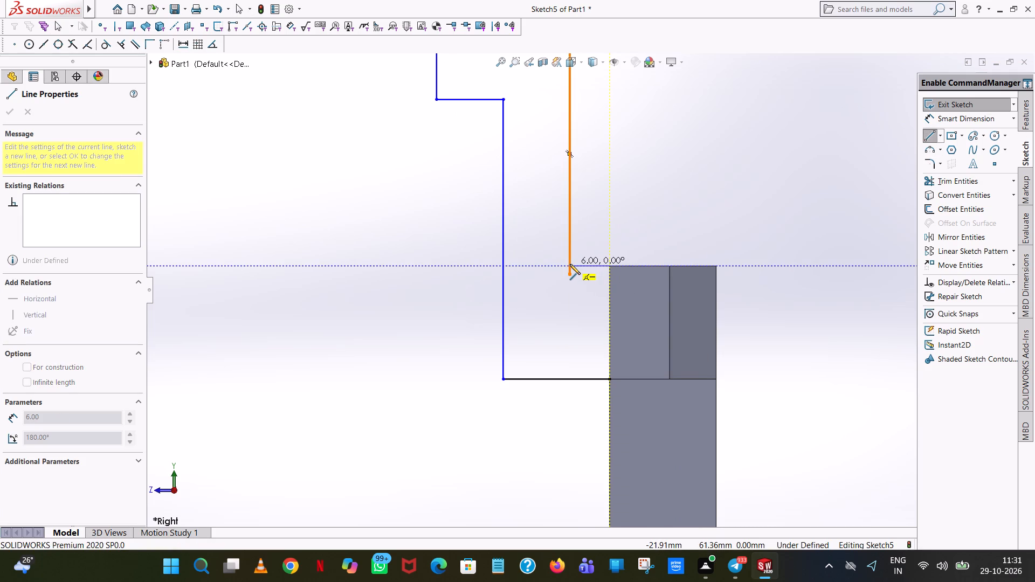
{"action": "left_click", "coordinate": [570, 264]}
{"action": "right_click", "coordinate": [570, 264]}
{"action": "left_click", "coordinate": [615, 275]}
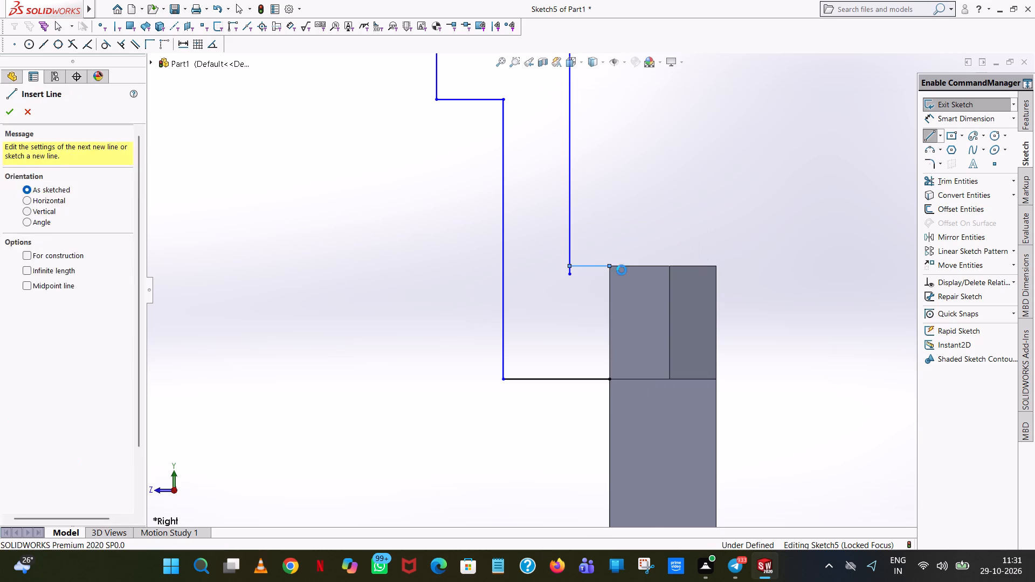
Trim the short end of the vertical line that overhangs below the 6 mm horizontal line.
{"action": "left_click", "coordinate": [934, 184]}
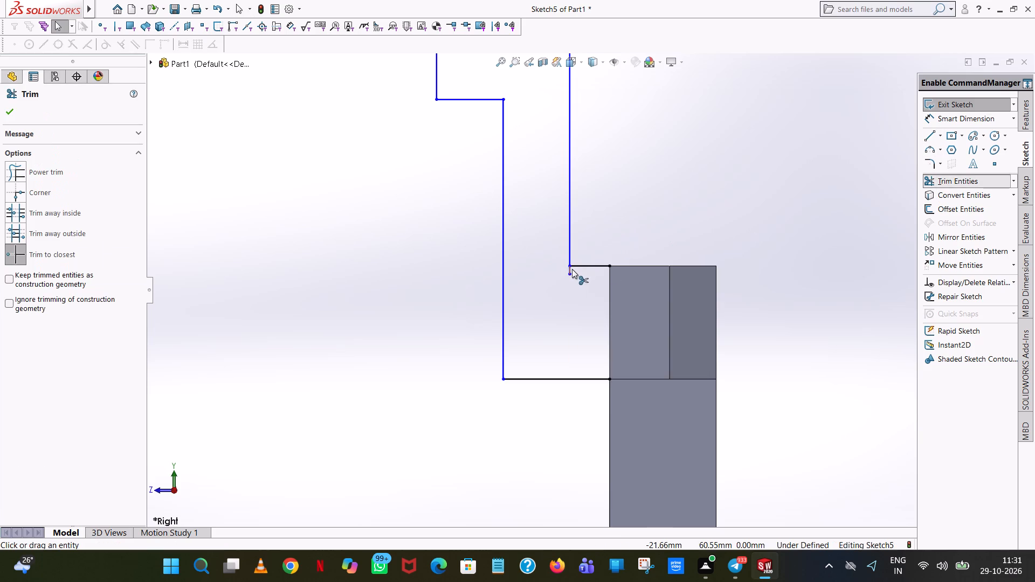
{"action": "left_click", "coordinate": [568, 272]}
Close the arm profile with a vertical line about 17 mm long along the boss face, joining the ends of the two horizontal lines.
{"action": "scroll", "coordinate": [582, 275], "scroll_direction": "up", "scroll_amount": 6}
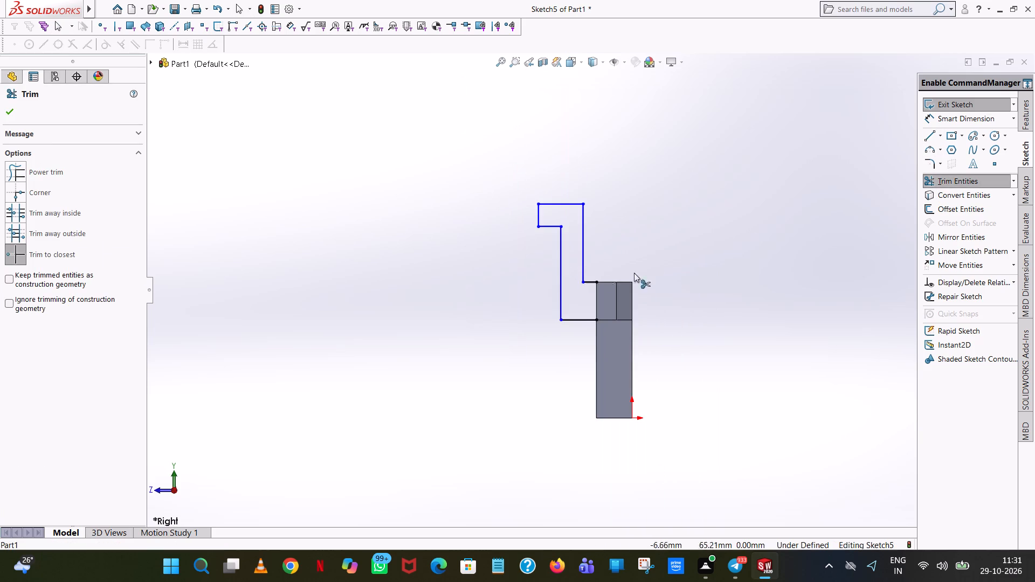
{"action": "middle_click_drag", "start_coordinate": [658, 273], "coordinate": [780, 100]}
{"action": "scroll", "coordinate": [674, 276], "scroll_direction": "up", "scroll_amount": 1}
{"action": "scroll", "coordinate": [771, 275], "scroll_direction": "up", "scroll_amount": 2}
{"action": "middle_click_drag", "start_coordinate": [771, 276], "coordinate": [761, 263]}
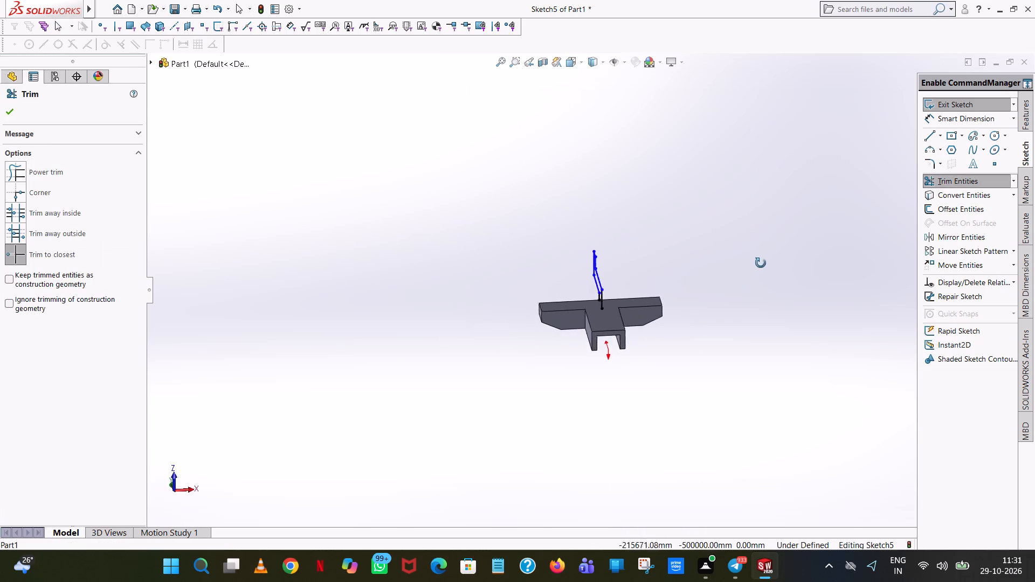
{"action": "middle_click_drag", "start_coordinate": [761, 263], "coordinate": [684, 285]}
{"action": "scroll", "coordinate": [639, 298], "scroll_direction": "down", "scroll_amount": 7}
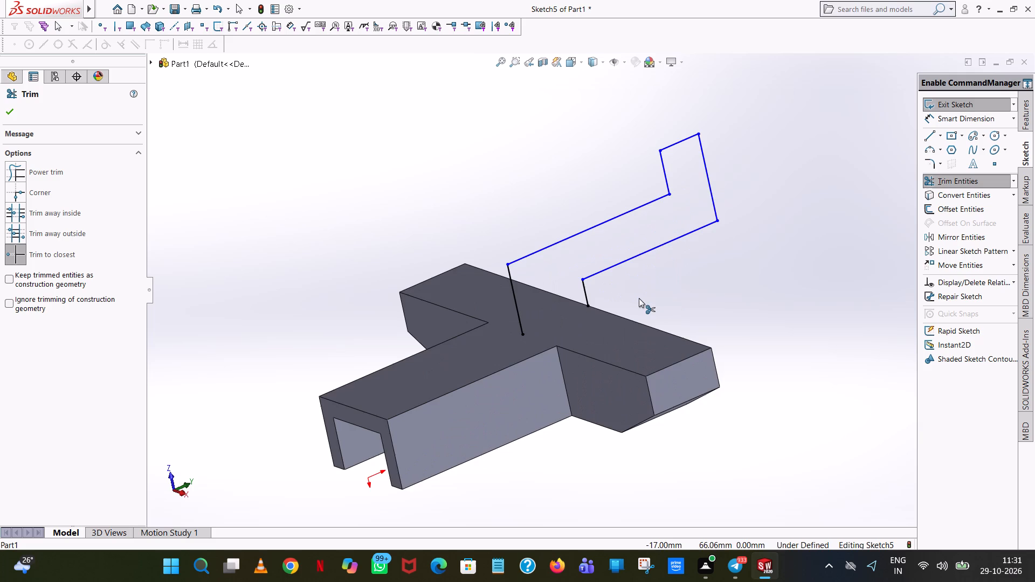
{"action": "scroll", "coordinate": [636, 301], "scroll_direction": "down", "scroll_amount": 3}
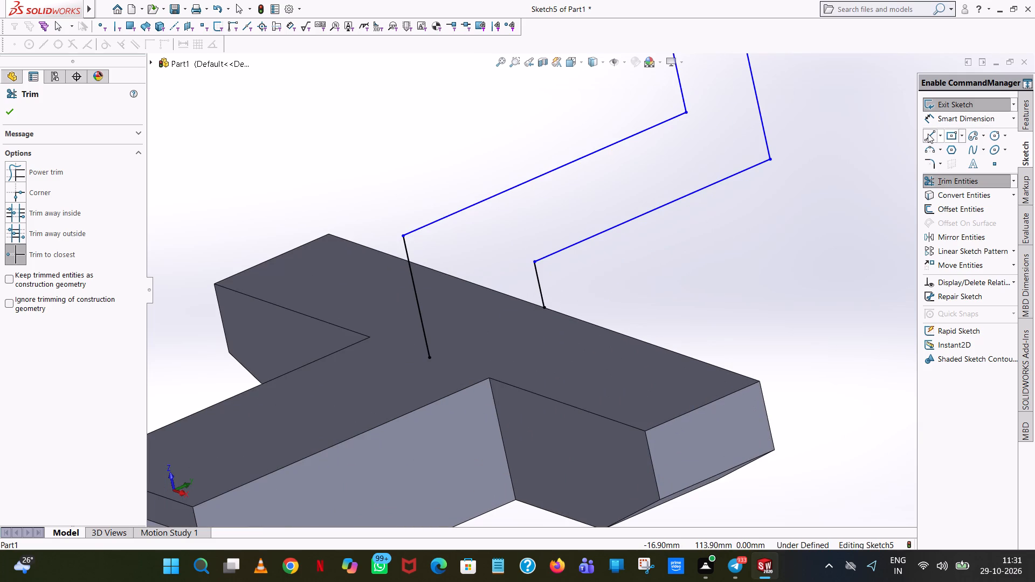
{"action": "left_click", "coordinate": [929, 133]}
{"action": "left_click", "coordinate": [431, 358]}
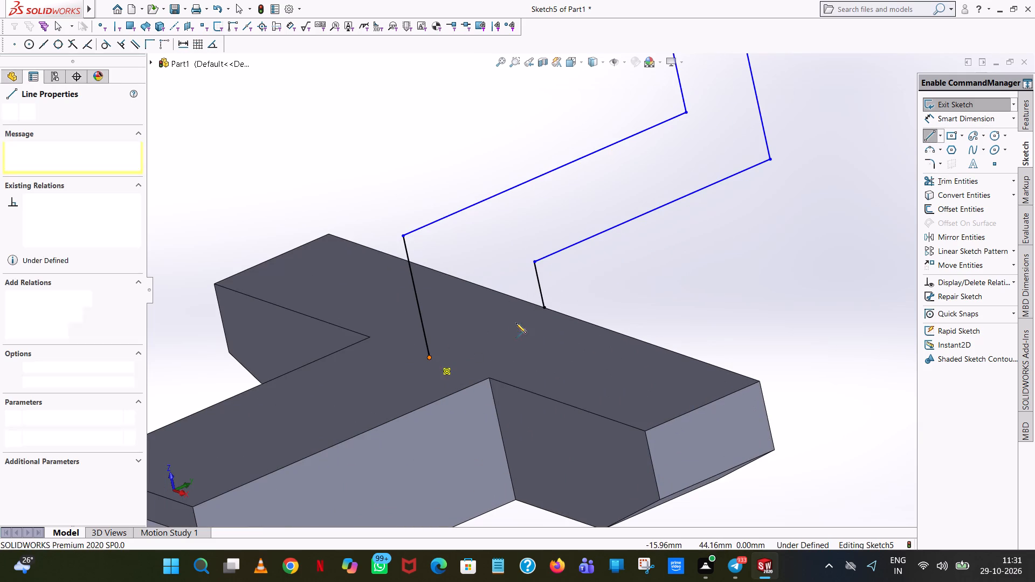
{"action": "left_click", "coordinate": [543, 306]}
{"action": "right_click", "coordinate": [543, 306]}
{"action": "left_click", "coordinate": [570, 311]}
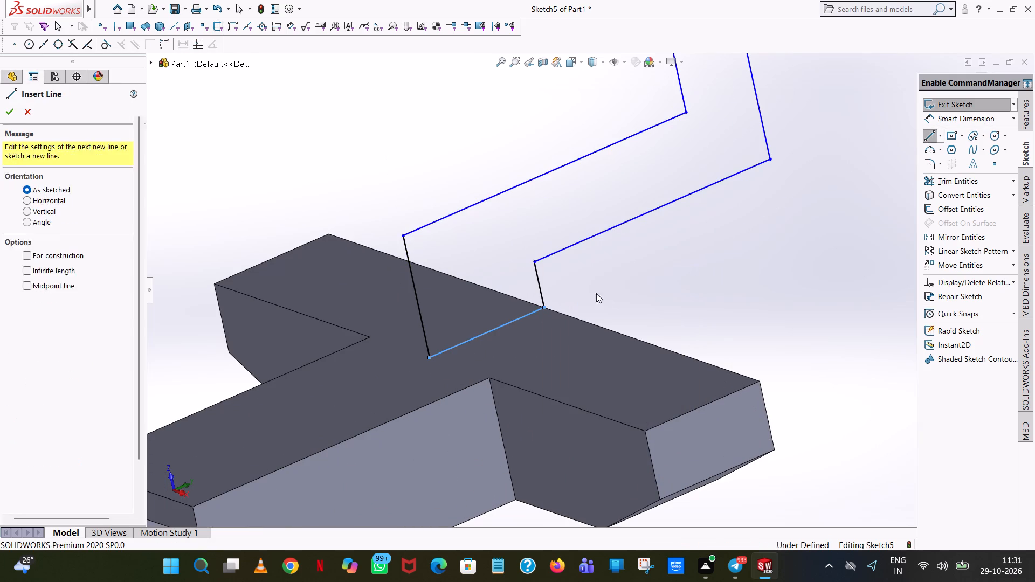
Apply an 8 mm sketch fillet to the arm's outer corner between the 16 mm horizontal line and the long outer vertical line.
{"action": "scroll", "coordinate": [646, 273], "scroll_direction": "up", "scroll_amount": 3}
{"action": "middle_click_drag", "start_coordinate": [627, 276], "coordinate": [625, 203]}
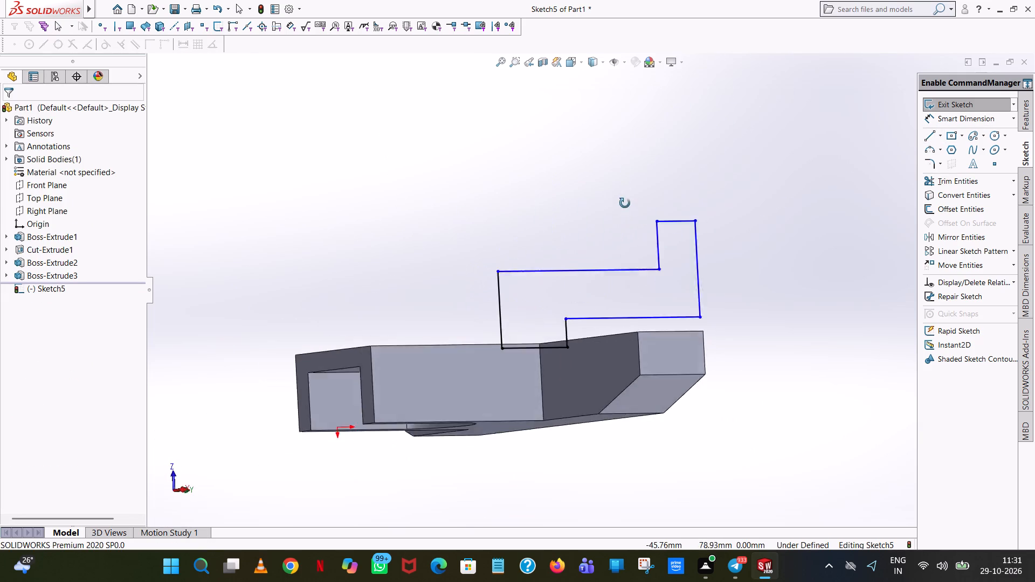
{"action": "middle_click_drag", "start_coordinate": [625, 203], "coordinate": [584, 240]}
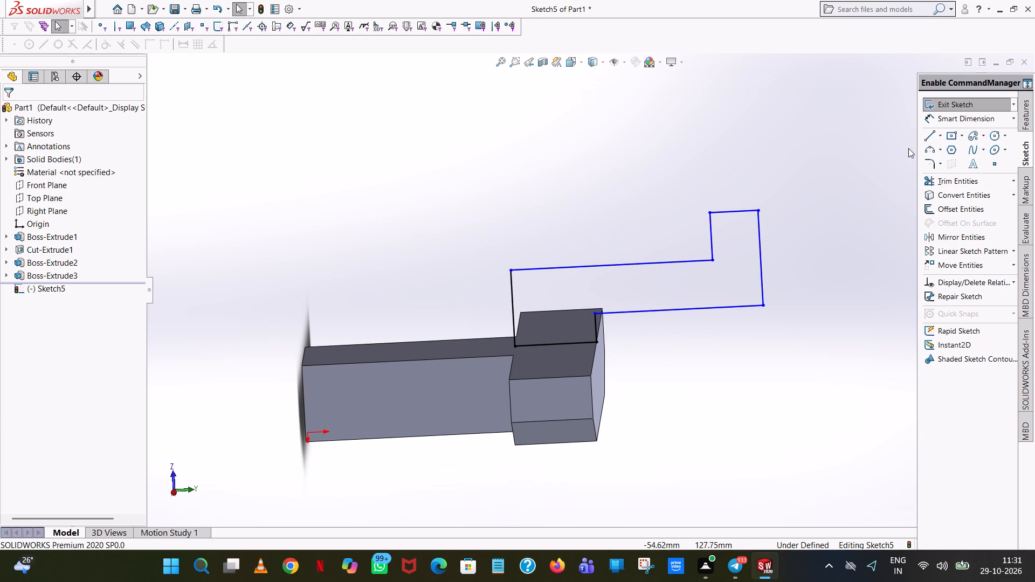
{"action": "left_click", "coordinate": [928, 165]}
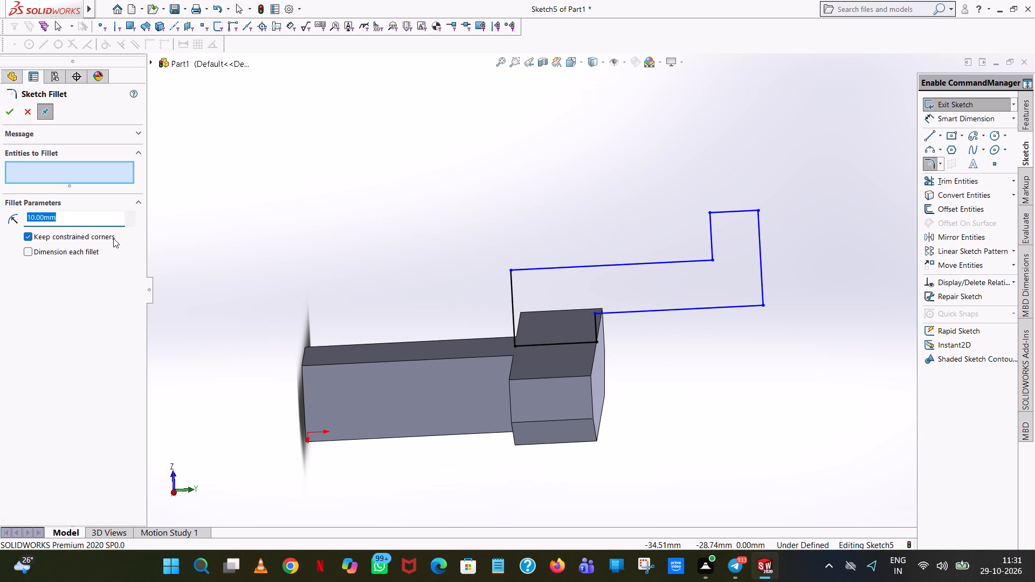
{"action": "key", "text": "8"}
{"action": "key", "text": "Return"}
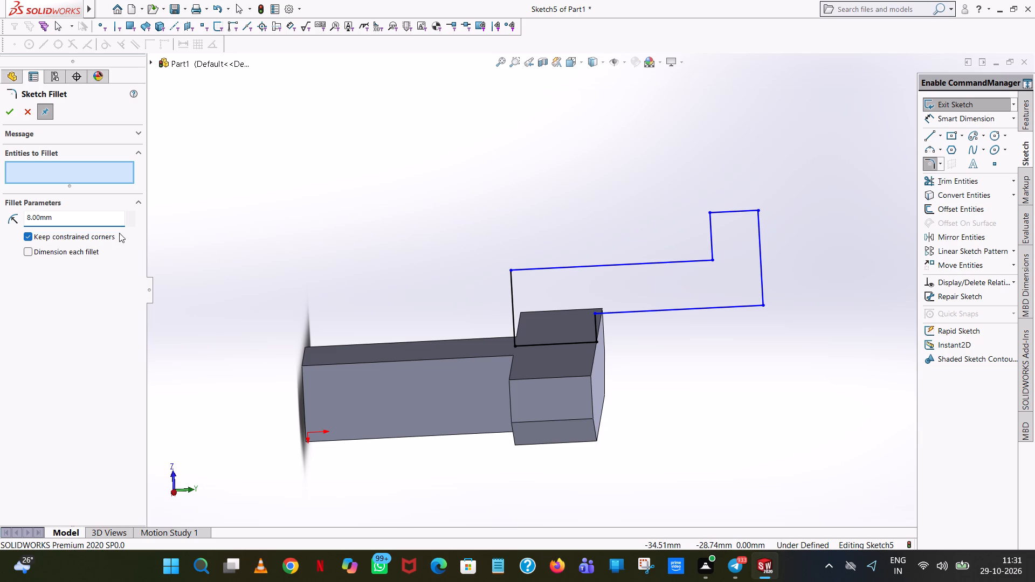
{"action": "left_click", "coordinate": [509, 268]}
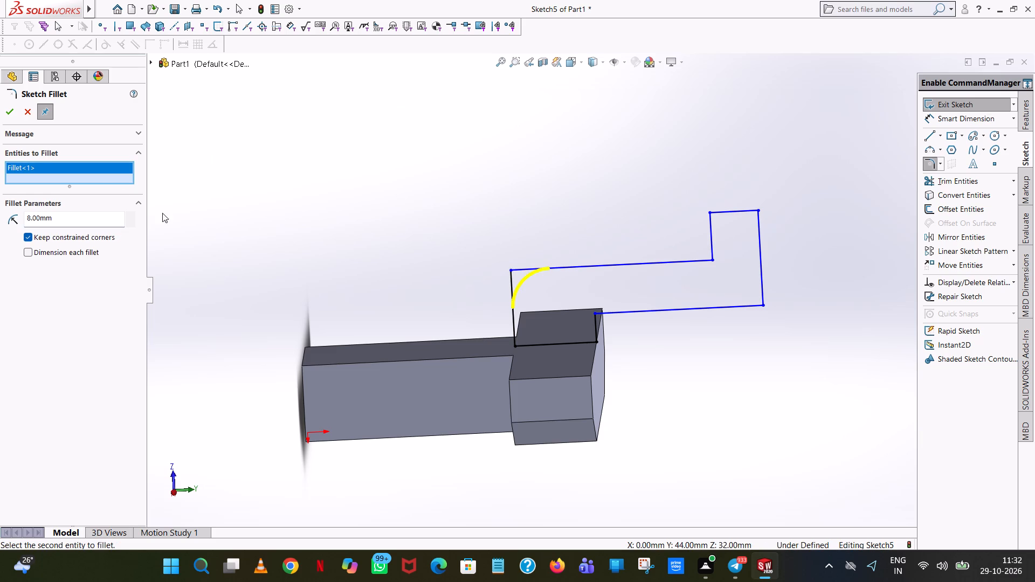
{"action": "left_click", "coordinate": [11, 114]}
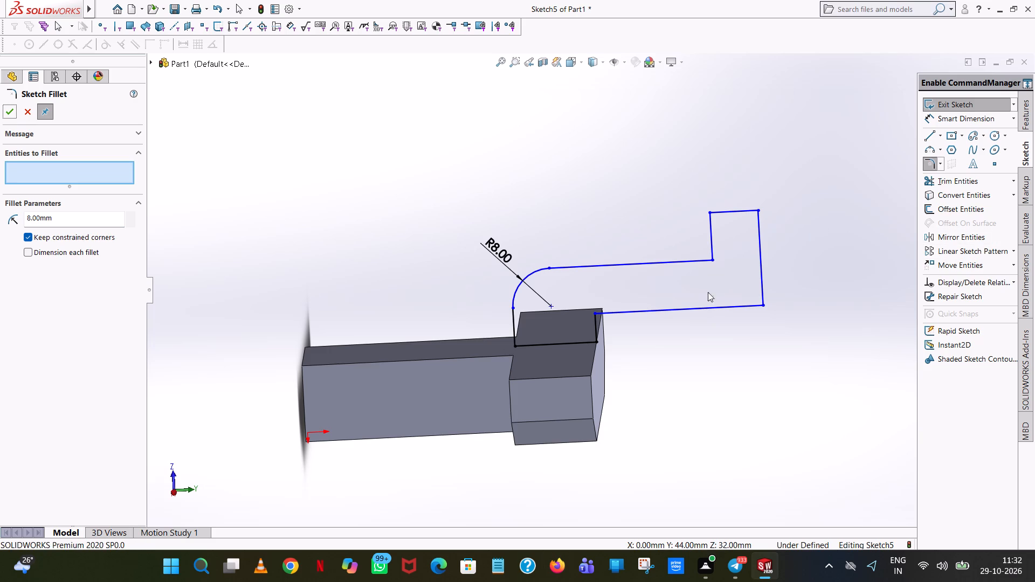
Dimension the length of the arm's outer vertical line from the fillet to the hook, and of the hook tip's outer vertical edge.
{"action": "scroll", "coordinate": [662, 349], "scroll_direction": "up", "scroll_amount": 1}
{"action": "middle_click_drag", "start_coordinate": [662, 349], "coordinate": [664, 325]}
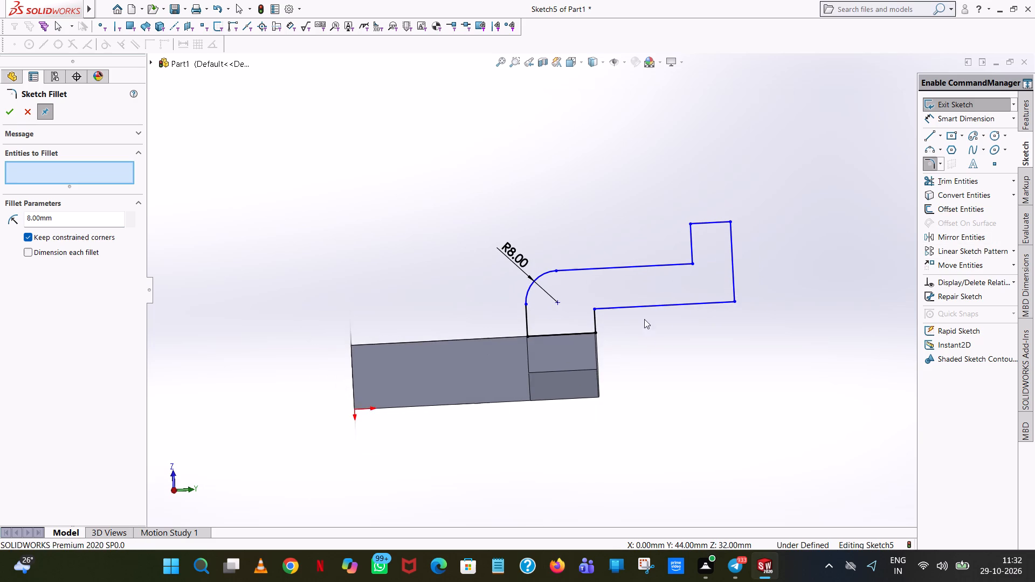
{"action": "scroll", "coordinate": [596, 306], "scroll_direction": "down", "scroll_amount": 4}
{"action": "left_click", "coordinate": [960, 115]}
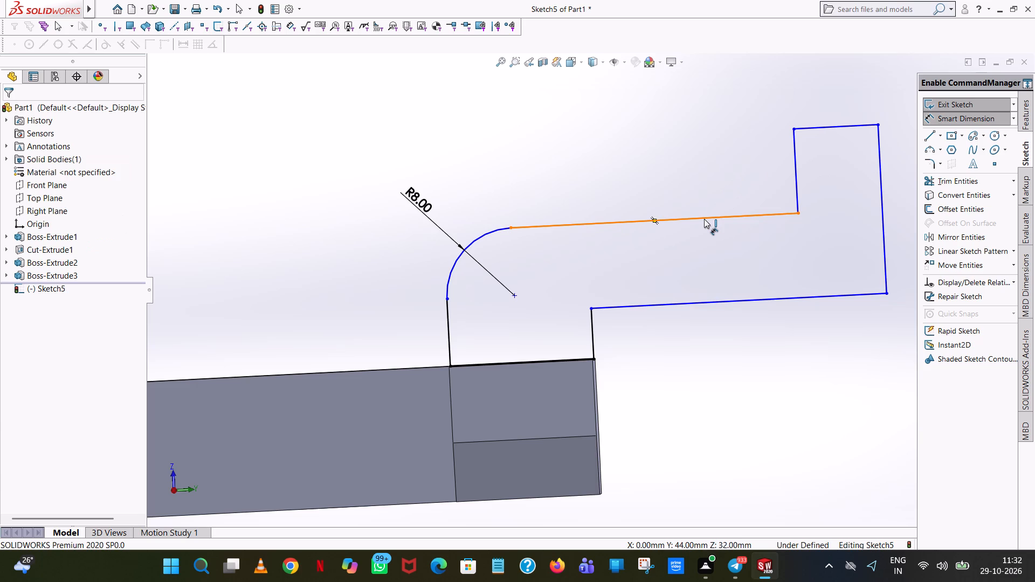
{"action": "left_click", "coordinate": [631, 219]}
{"action": "left_click", "coordinate": [634, 109]}
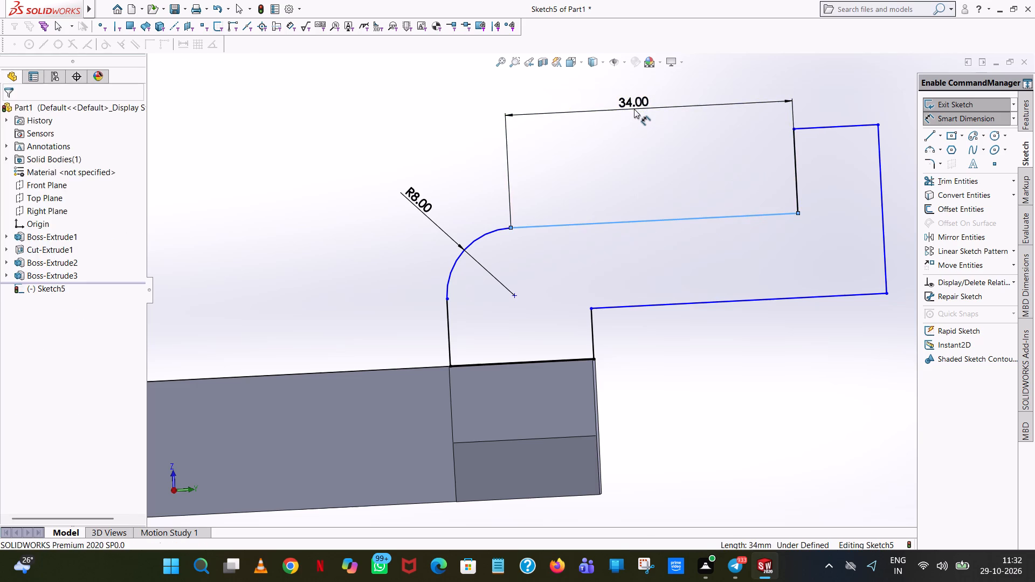
{"action": "left_click", "coordinate": [592, 93]}
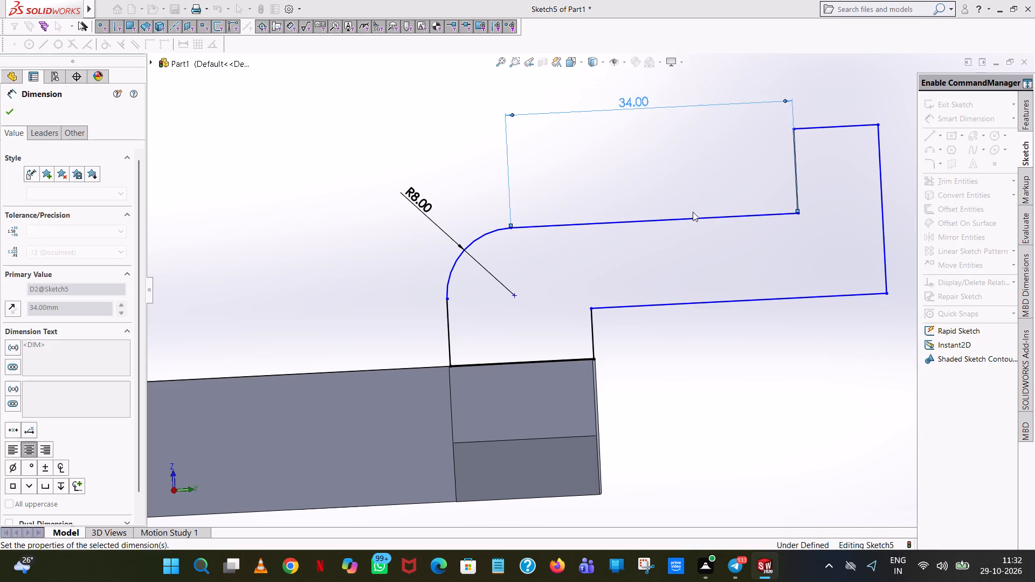
{"action": "left_click", "coordinate": [702, 174]}
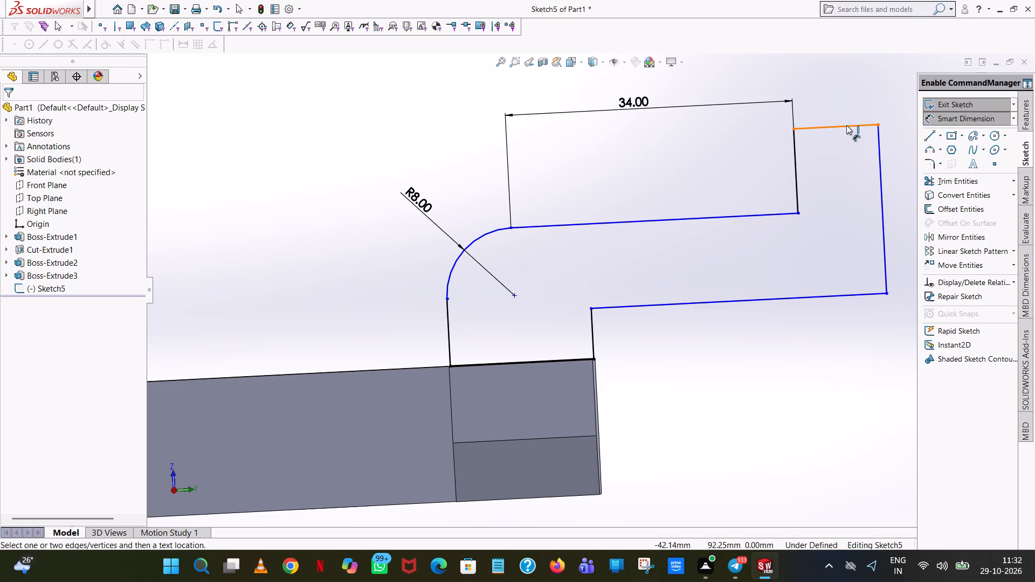
{"action": "left_click", "coordinate": [846, 125]}
{"action": "left_click", "coordinate": [845, 85]}
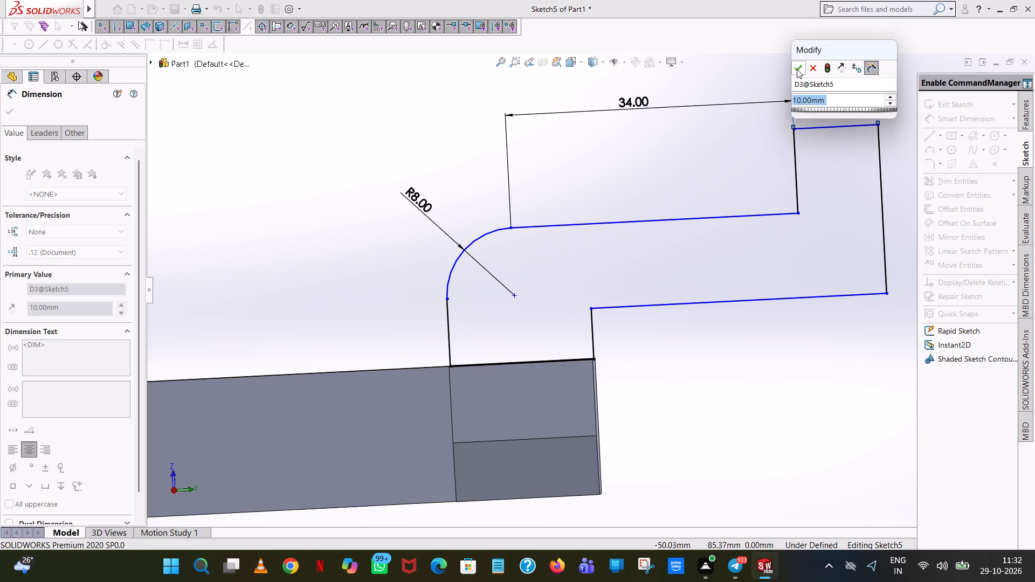
{"action": "left_click", "coordinate": [797, 69]}
{"action": "left_click", "coordinate": [840, 189]}
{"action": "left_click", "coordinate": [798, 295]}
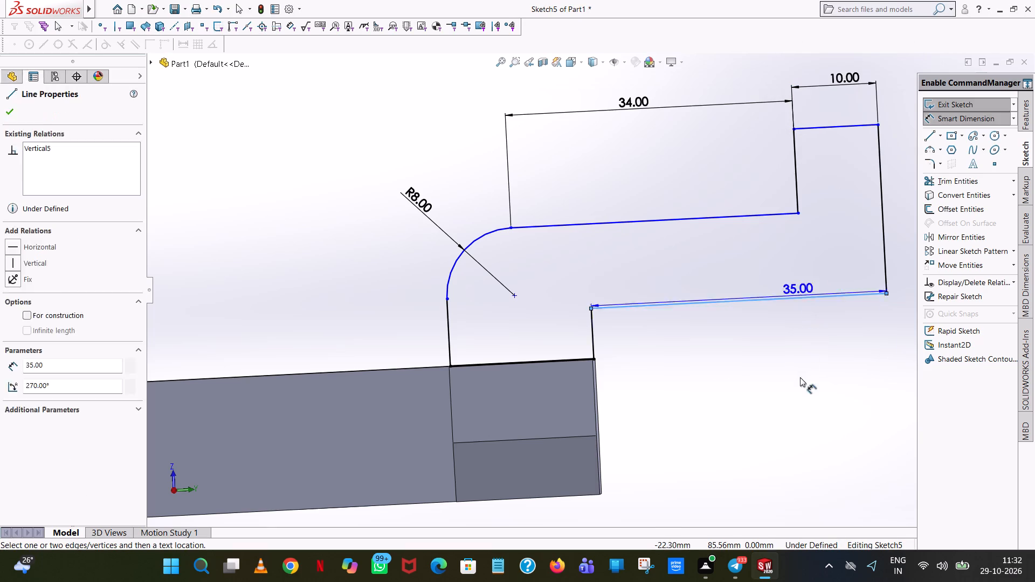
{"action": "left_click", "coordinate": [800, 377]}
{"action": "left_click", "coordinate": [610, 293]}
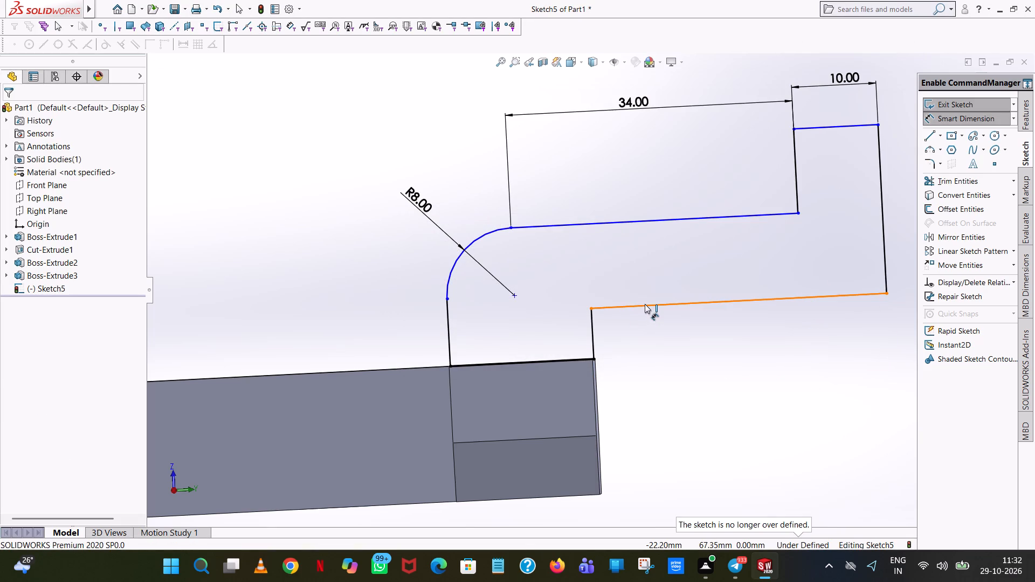
Dimension the arm's thickness between its two long parallel vertical lines.
{"action": "left_click", "coordinate": [645, 304]}
{"action": "left_click", "coordinate": [638, 223]}
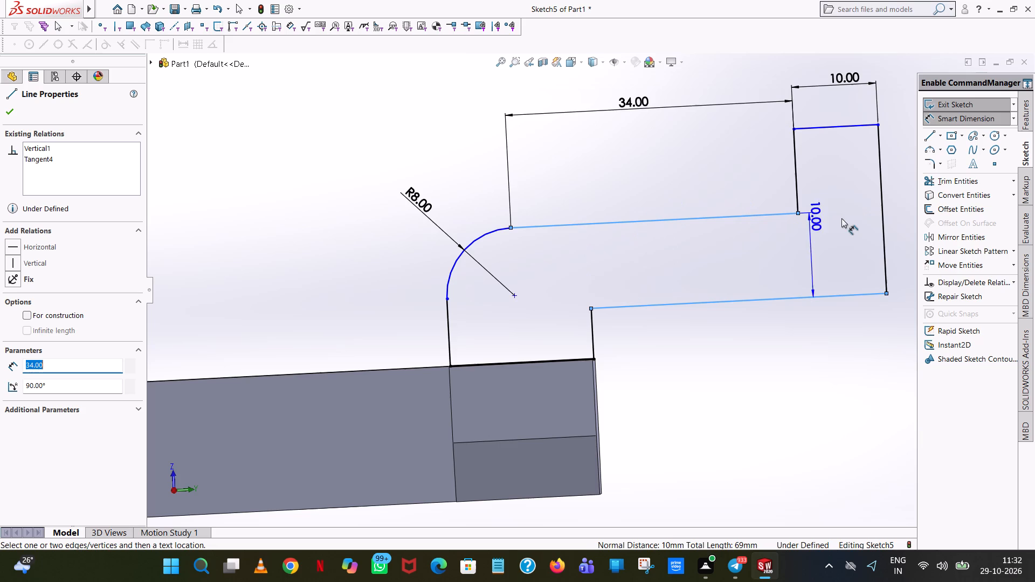
{"action": "scroll", "coordinate": [839, 228], "scroll_direction": "up", "scroll_amount": 2}
{"action": "left_click", "coordinate": [872, 218]}
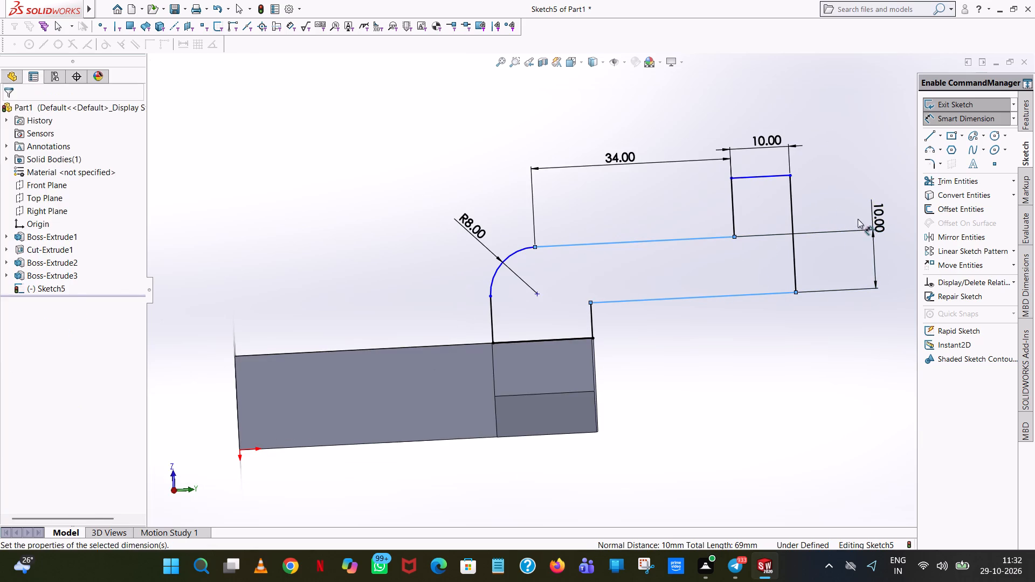
{"action": "left_click", "coordinate": [825, 202]}
{"action": "left_click", "coordinate": [842, 170]}
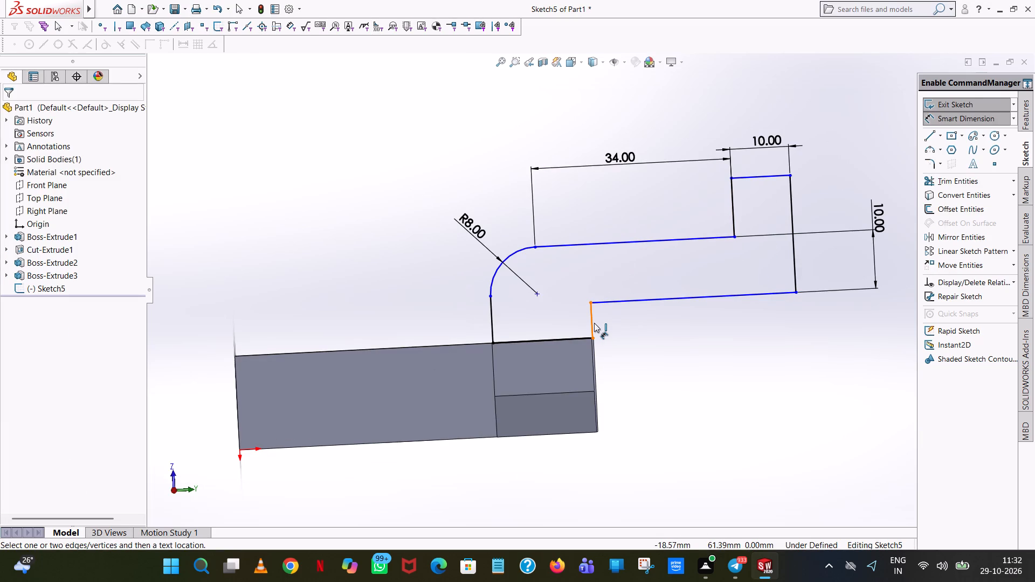
Dimension the distance from the fillet's centre point to the vertical closing line on the boss face.
{"action": "left_click", "coordinate": [536, 293]}
{"action": "left_click", "coordinate": [544, 340]}
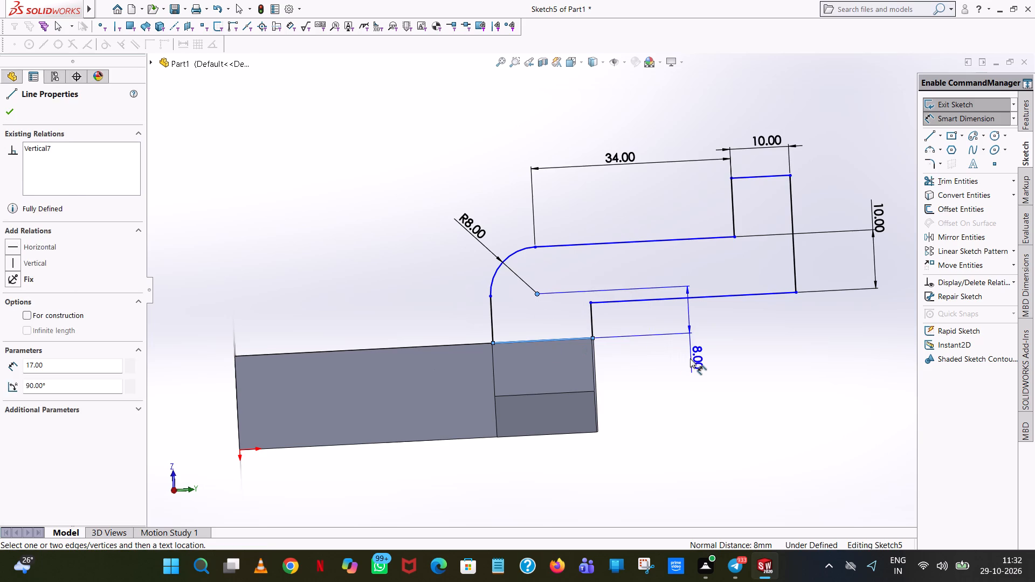
{"action": "left_click", "coordinate": [690, 358]}
{"action": "left_click", "coordinate": [644, 338]}
{"action": "left_click", "coordinate": [833, 317]}
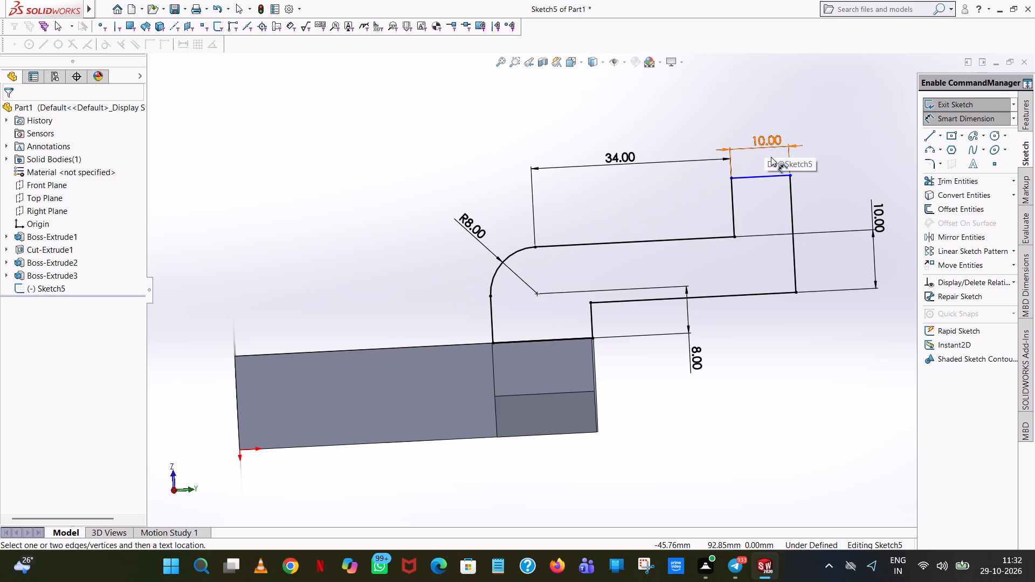
Dimension the hook's overall depth from its outer tip edge to the arm's long inner vertical line.
{"action": "left_click", "coordinate": [767, 177]}
{"action": "left_click", "coordinate": [761, 293]}
{"action": "left_click", "coordinate": [849, 264]}
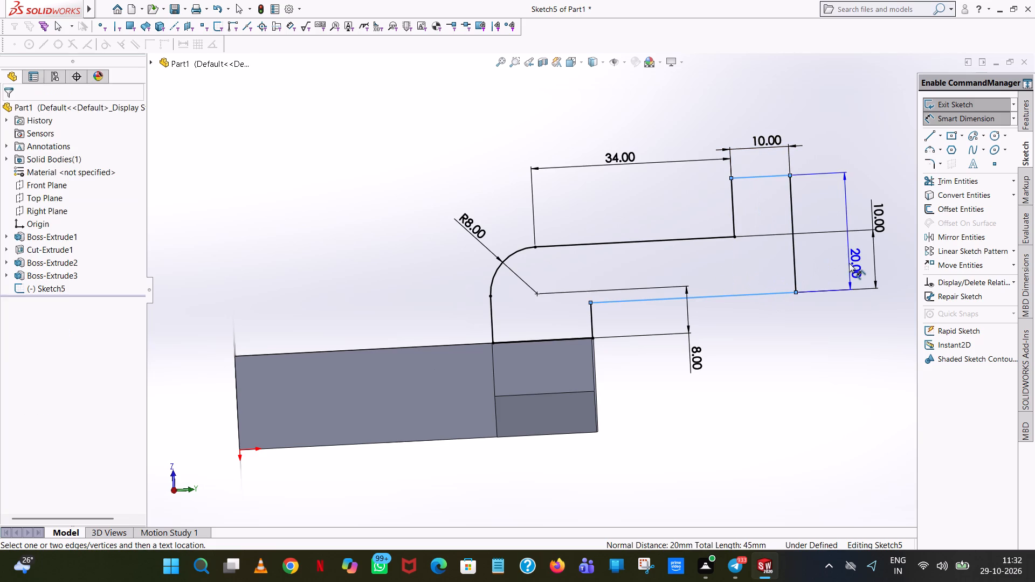
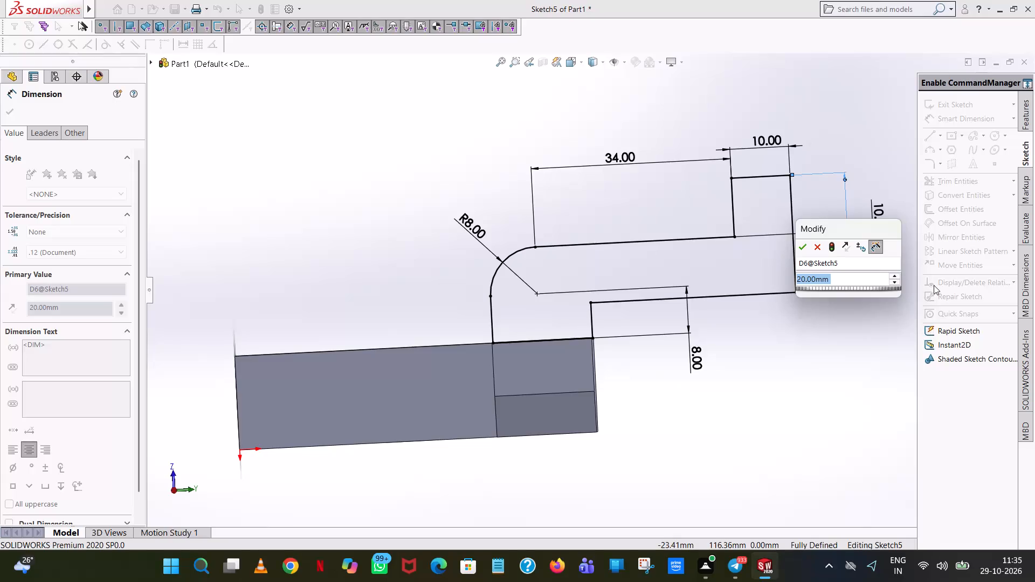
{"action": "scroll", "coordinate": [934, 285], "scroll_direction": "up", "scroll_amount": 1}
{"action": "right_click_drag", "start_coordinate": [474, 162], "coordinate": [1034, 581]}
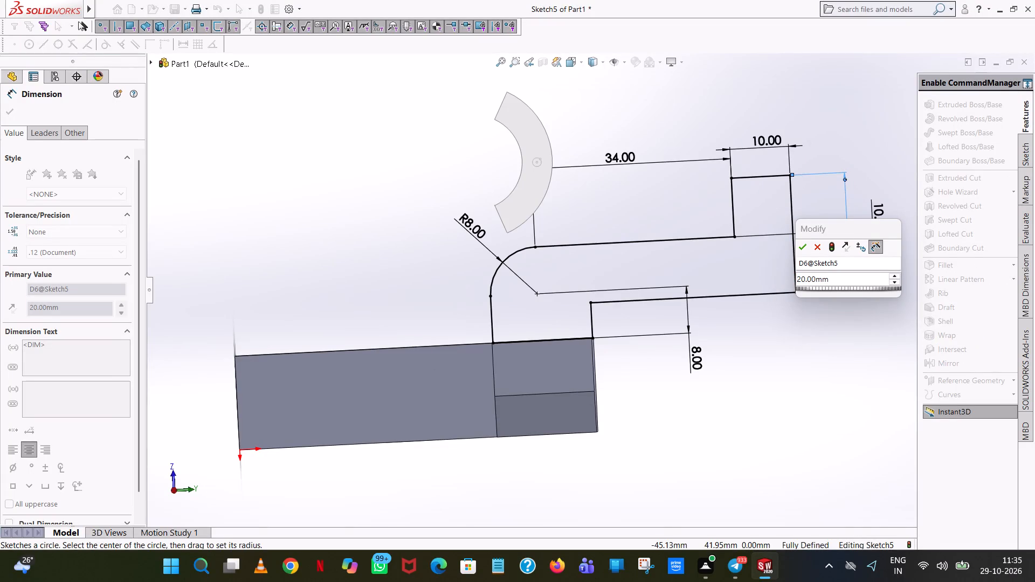
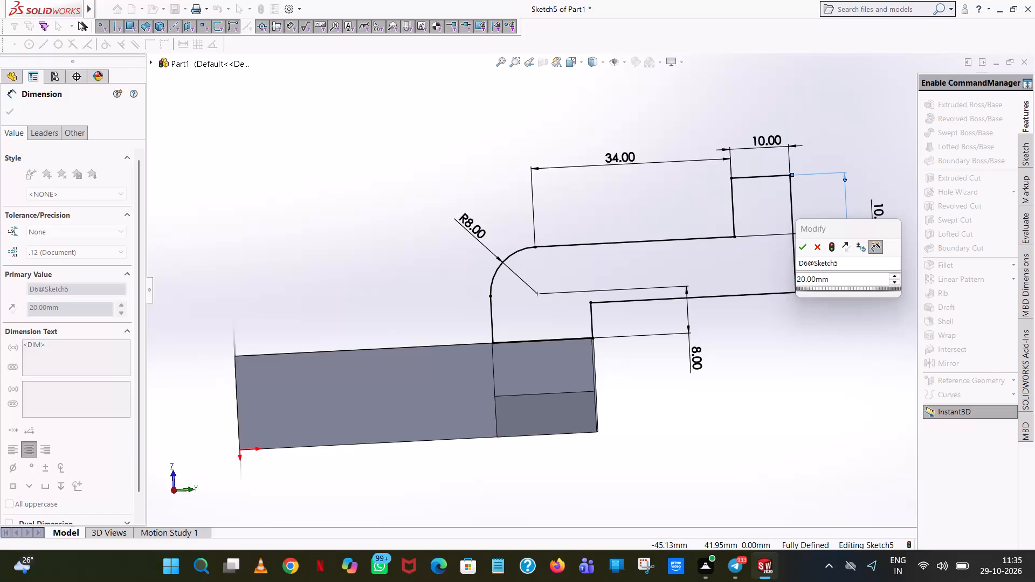
Accept the 20 mm overall height dimension on the outer edge of the arm's upturned end.
{"action": "left_click", "coordinate": [805, 247]}
{"action": "left_click_drag", "start_coordinate": [831, 105], "coordinate": [872, 112]}
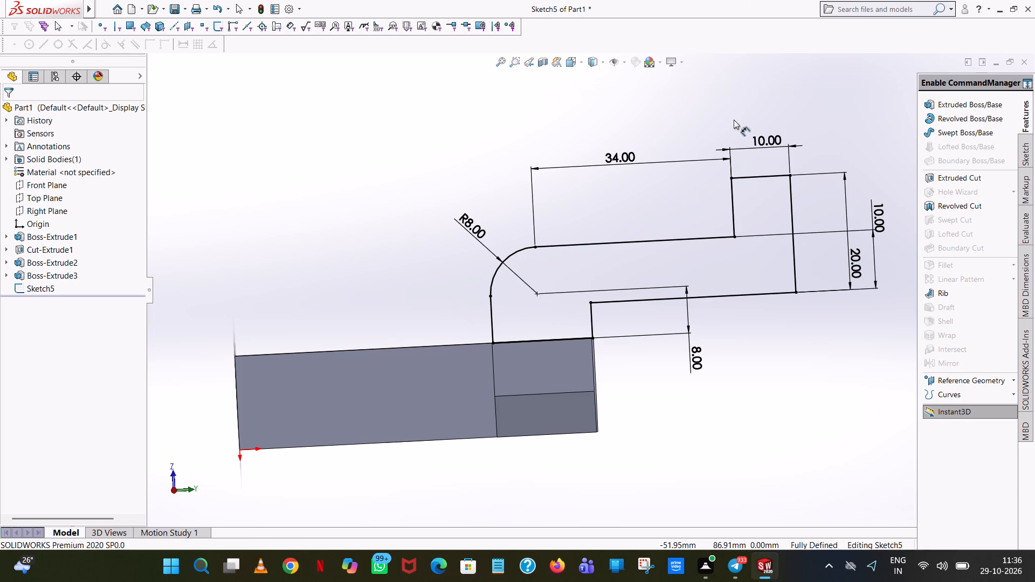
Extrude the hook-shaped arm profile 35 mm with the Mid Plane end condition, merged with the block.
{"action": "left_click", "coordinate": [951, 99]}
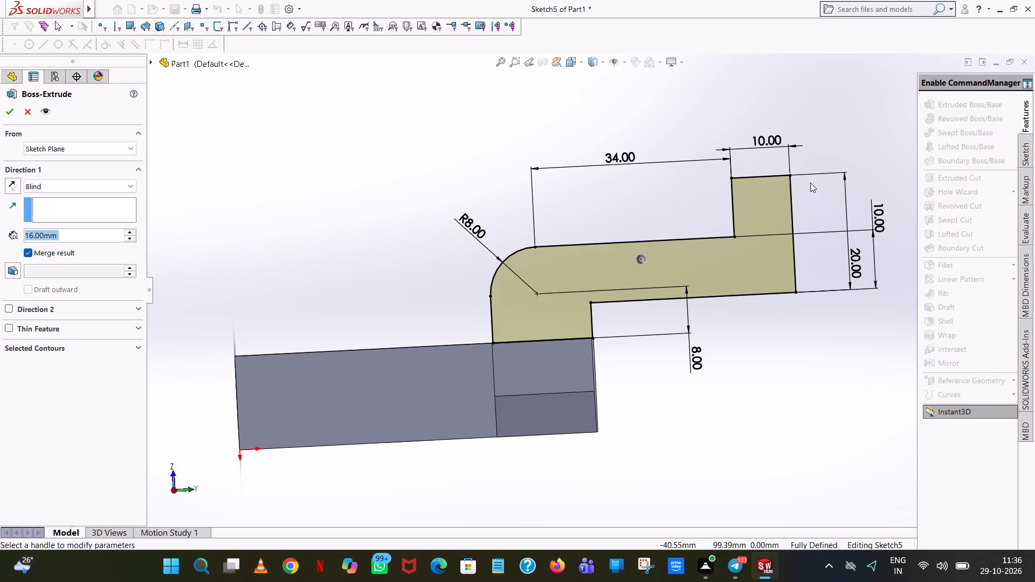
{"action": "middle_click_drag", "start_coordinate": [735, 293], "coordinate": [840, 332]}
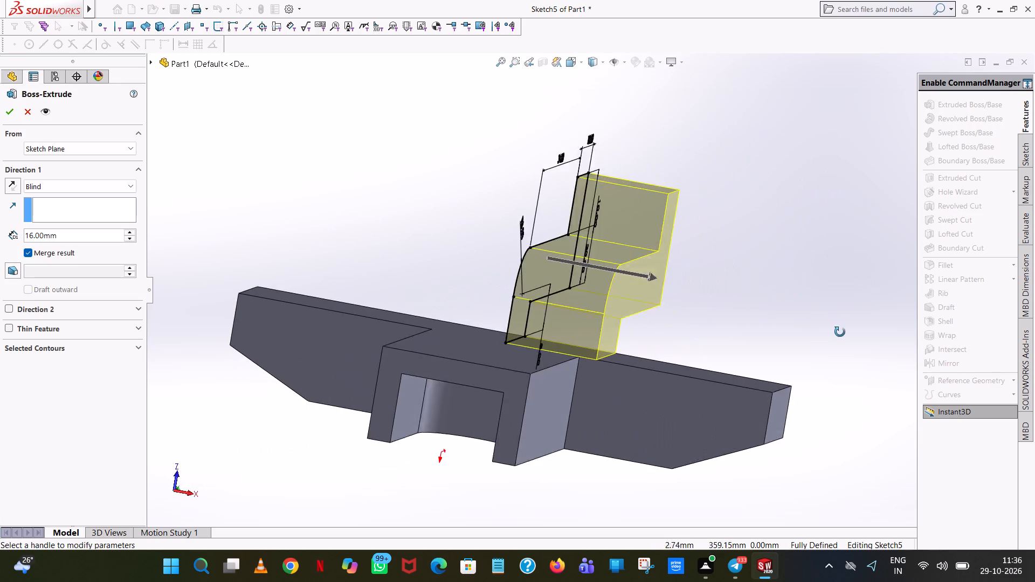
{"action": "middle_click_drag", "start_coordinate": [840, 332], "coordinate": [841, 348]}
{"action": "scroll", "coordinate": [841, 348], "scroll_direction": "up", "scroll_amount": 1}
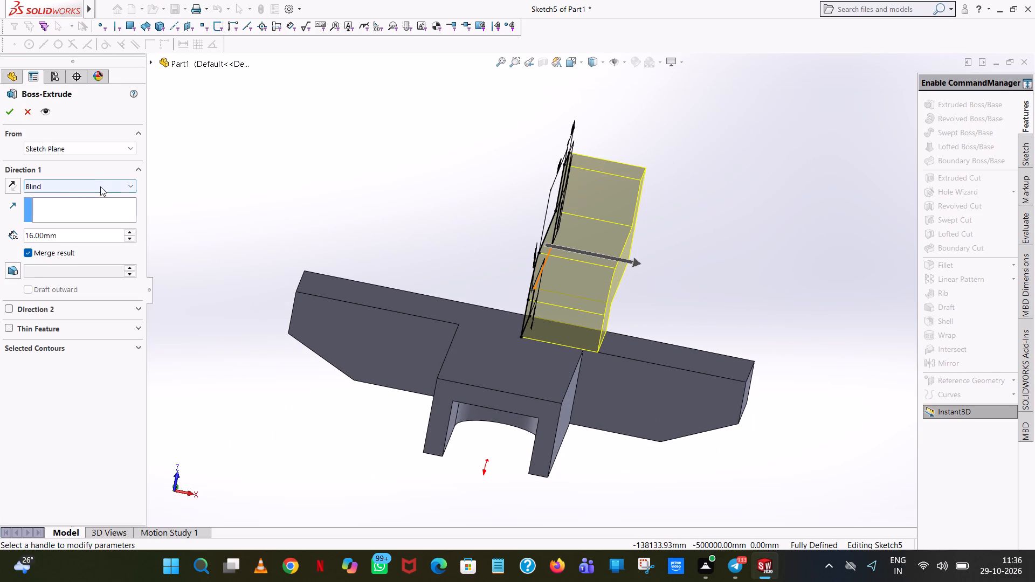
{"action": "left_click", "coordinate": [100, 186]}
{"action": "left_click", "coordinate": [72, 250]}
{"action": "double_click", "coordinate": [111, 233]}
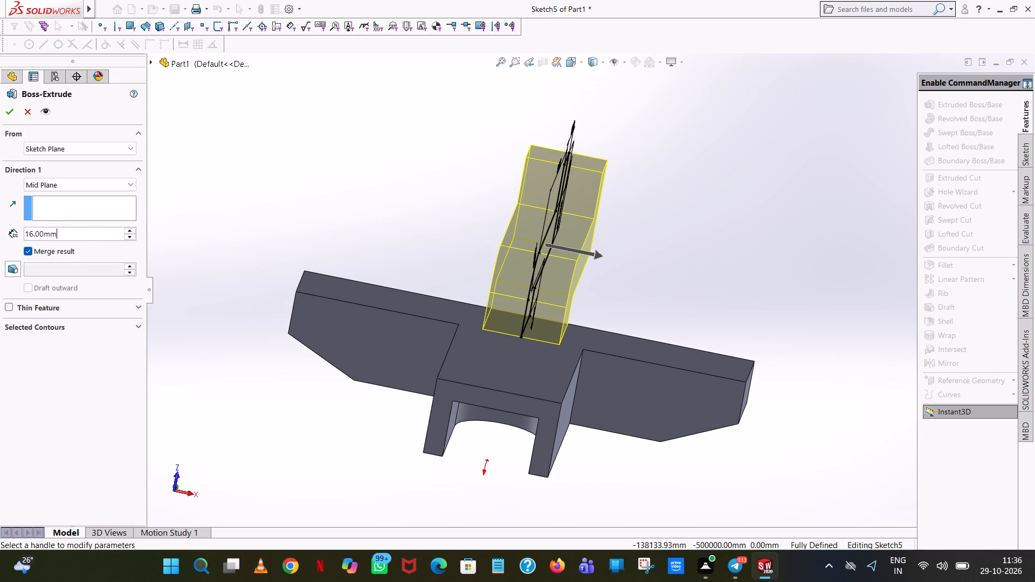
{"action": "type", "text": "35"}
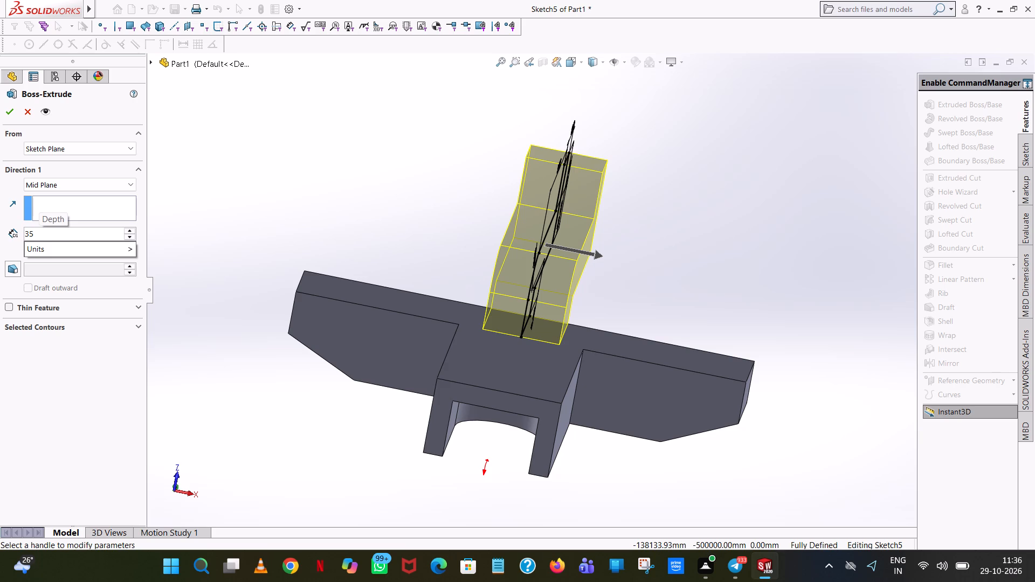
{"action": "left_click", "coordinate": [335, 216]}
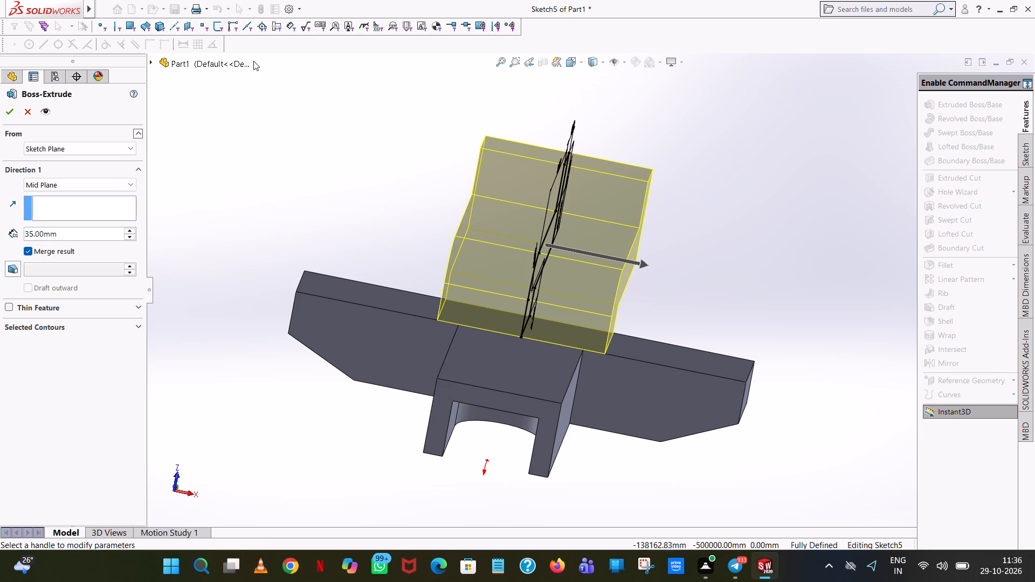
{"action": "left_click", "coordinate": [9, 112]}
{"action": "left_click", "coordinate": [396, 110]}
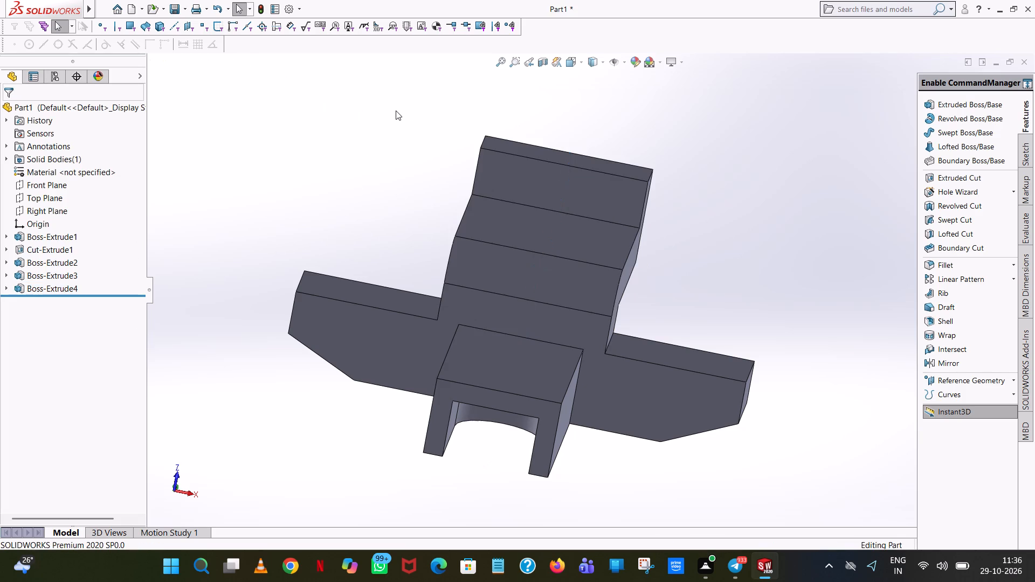
Examine the extruded arm from all sides, checking its orientation relative to the slotted block and side bosses.
{"action": "middle_click_drag", "start_coordinate": [640, 273], "coordinate": [580, 230]}
{"action": "scroll", "coordinate": [640, 273], "scroll_direction": "up", "scroll_amount": 2}
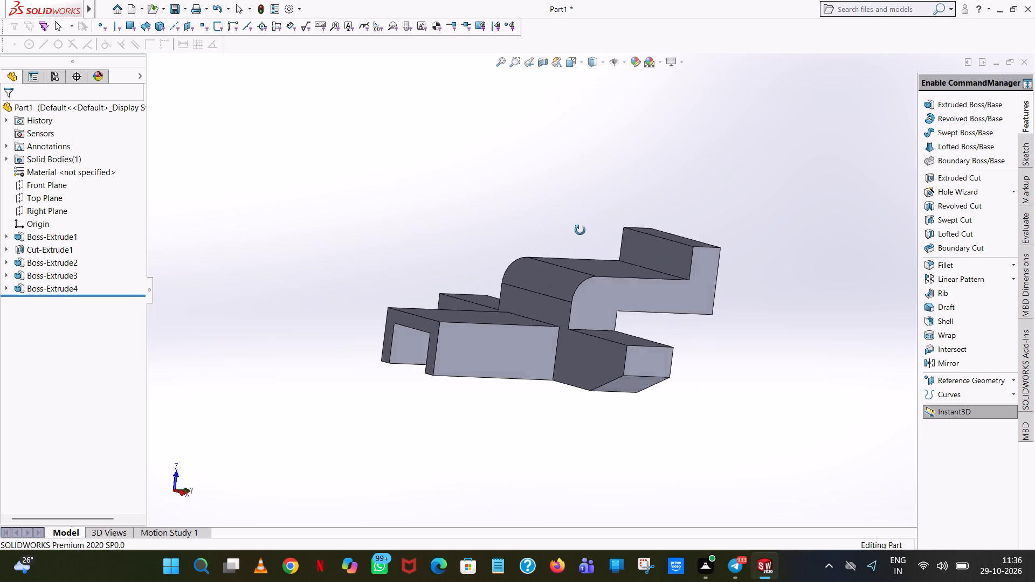
{"action": "middle_click_drag", "start_coordinate": [580, 230], "coordinate": [553, 252]}
{"action": "scroll", "coordinate": [549, 255], "scroll_direction": "up", "scroll_amount": 1}
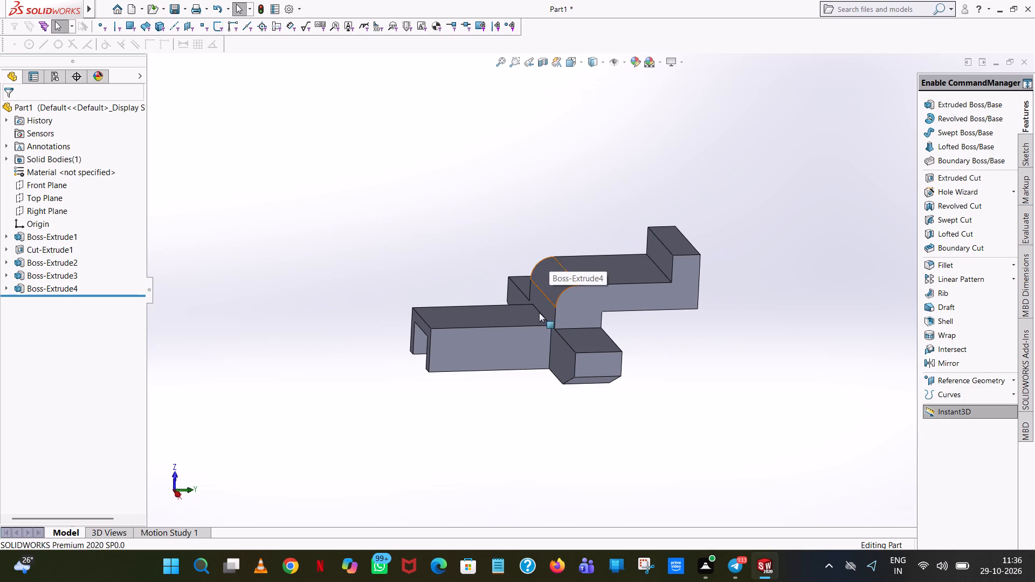
{"action": "scroll", "coordinate": [583, 405], "scroll_direction": "up", "scroll_amount": 1}
{"action": "middle_click_drag", "start_coordinate": [583, 405], "coordinate": [609, 108]}
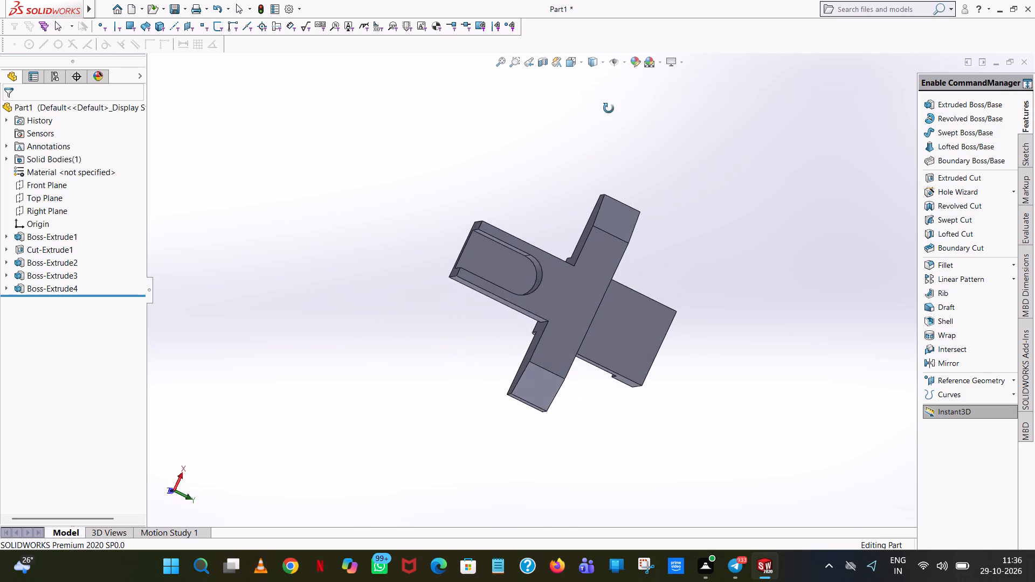
{"action": "middle_click_drag", "start_coordinate": [609, 108], "coordinate": [751, 247]}
{"action": "scroll", "coordinate": [689, 86], "scroll_direction": "up", "scroll_amount": 1}
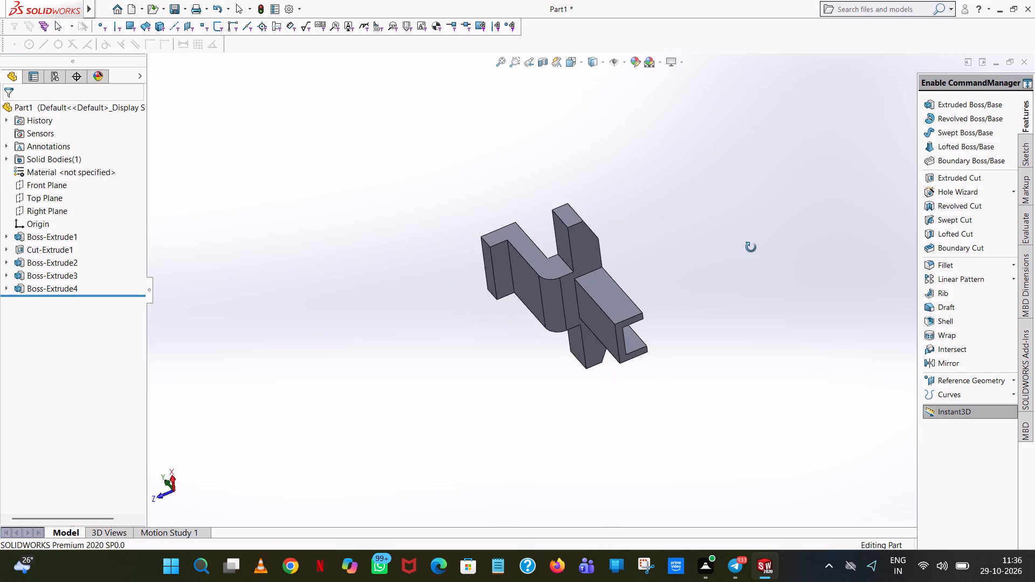
{"action": "middle_click_drag", "start_coordinate": [751, 247], "coordinate": [833, 149]}
{"action": "scroll", "coordinate": [835, 145], "scroll_direction": "up", "scroll_amount": 1}
{"action": "scroll", "coordinate": [690, 313], "scroll_direction": "up", "scroll_amount": 1}
{"action": "middle_click_drag", "start_coordinate": [690, 313], "coordinate": [722, 264]}
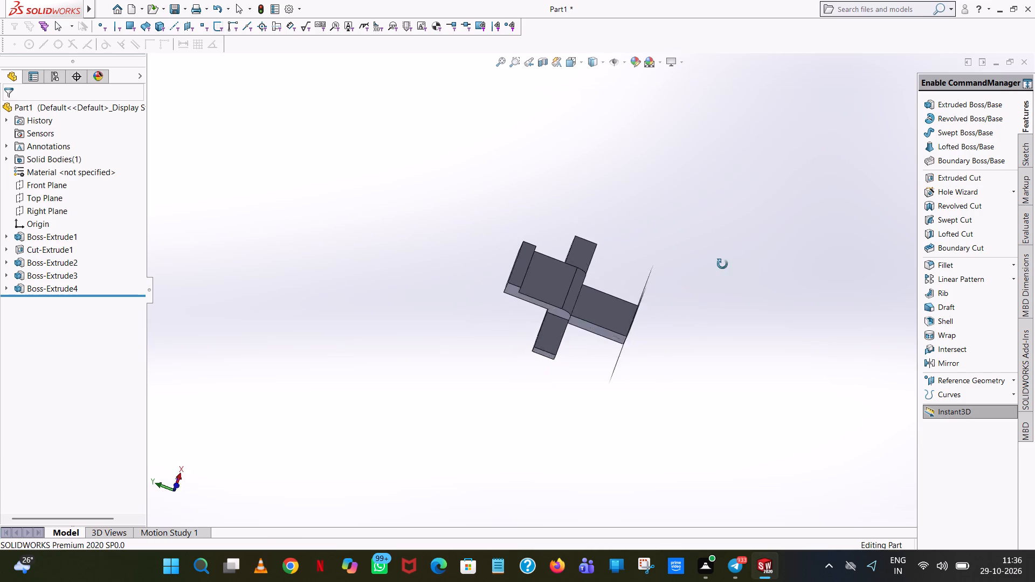
{"action": "middle_click_drag", "start_coordinate": [722, 264], "coordinate": [805, 265]}
{"action": "scroll", "coordinate": [790, 221], "scroll_direction": "up", "scroll_amount": 1}
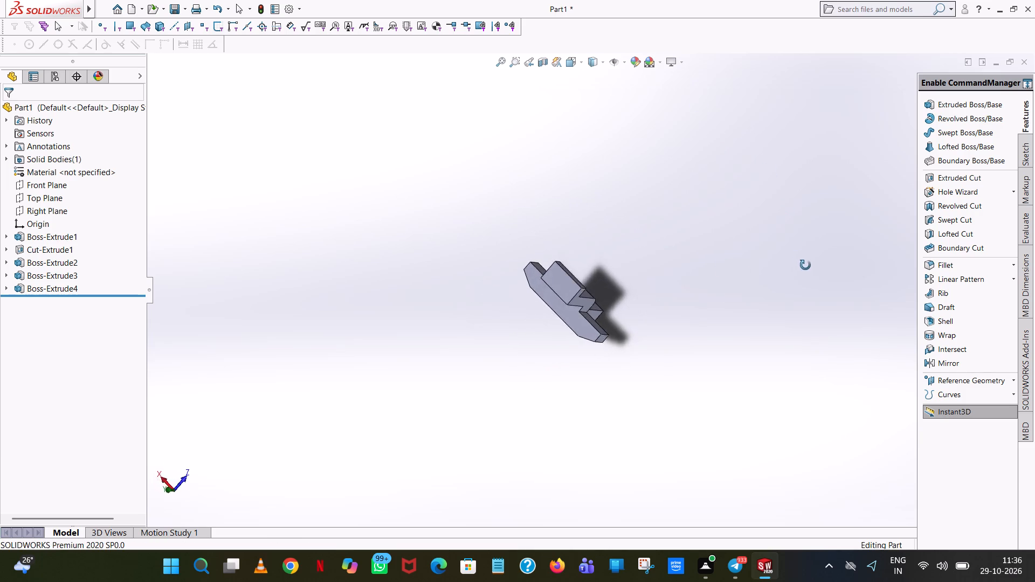
{"action": "middle_click_drag", "start_coordinate": [805, 265], "coordinate": [869, 158]}
{"action": "scroll", "coordinate": [869, 158], "scroll_direction": "up", "scroll_amount": 1}
{"action": "middle_click_drag", "start_coordinate": [703, 285], "coordinate": [718, 73]}
{"action": "scroll", "coordinate": [801, 131], "scroll_direction": "up", "scroll_amount": 1}
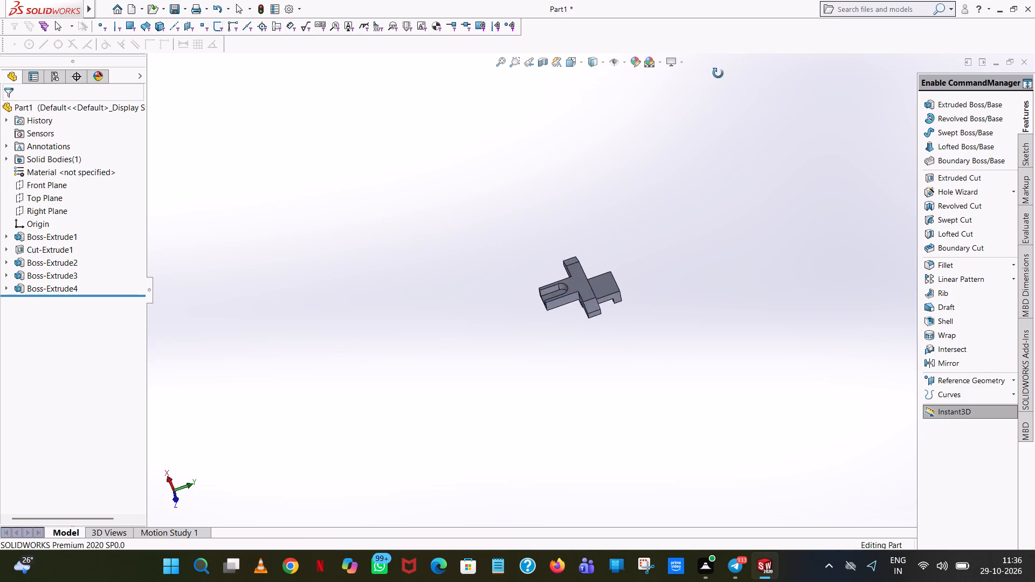
{"action": "middle_click_drag", "start_coordinate": [718, 73], "coordinate": [708, 57]}
{"action": "scroll", "coordinate": [709, 59], "scroll_direction": "up", "scroll_amount": 1}
{"action": "scroll", "coordinate": [624, 231], "scroll_direction": "down", "scroll_amount": 4}
{"action": "middle_click_drag", "start_coordinate": [606, 327], "coordinate": [612, 257]}
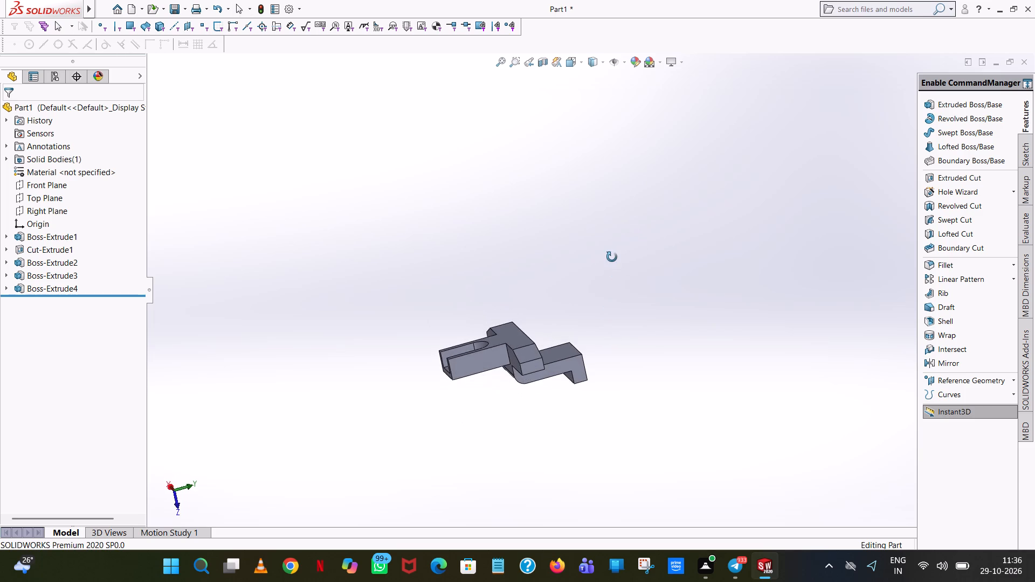
{"action": "middle_click_drag", "start_coordinate": [612, 257], "coordinate": [594, 242]}
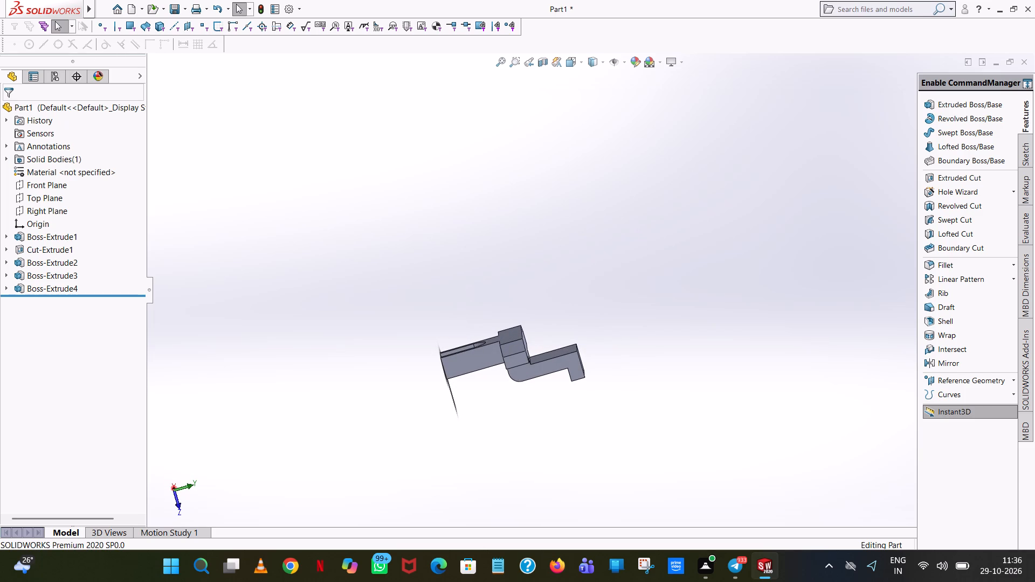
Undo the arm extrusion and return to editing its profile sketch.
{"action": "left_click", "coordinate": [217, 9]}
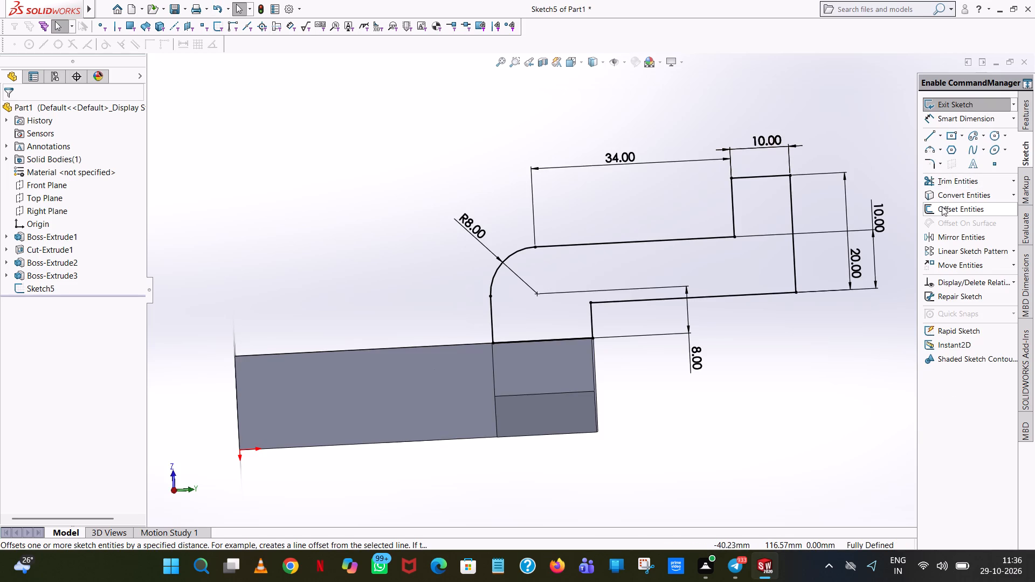
Examine the arm profile sketch against the slotted block and side bosses from several orientations.
{"action": "scroll", "coordinate": [573, 359], "scroll_direction": "down", "scroll_amount": 2}
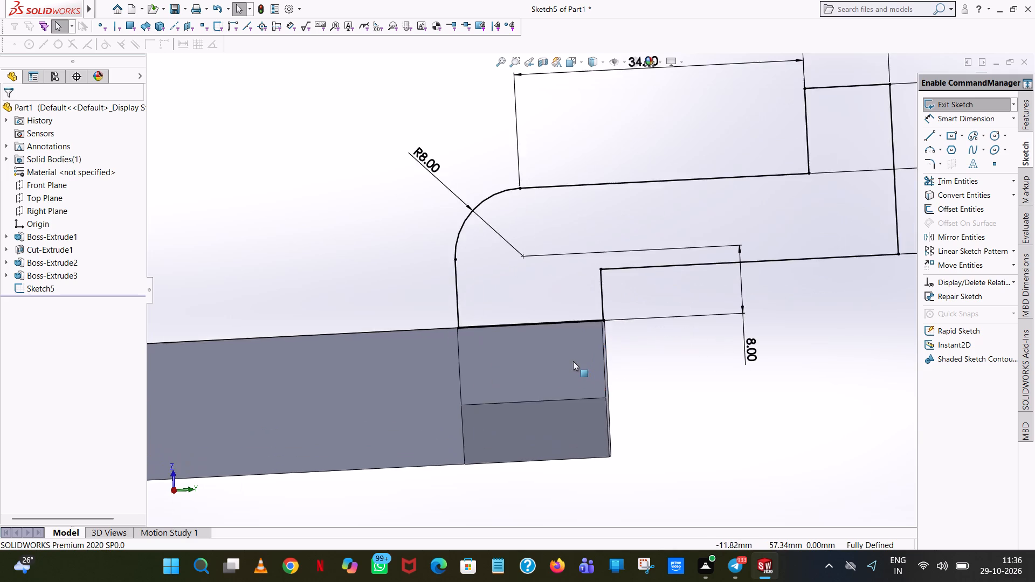
{"action": "scroll", "coordinate": [573, 362], "scroll_direction": "up", "scroll_amount": 5}
{"action": "middle_click_drag", "start_coordinate": [573, 362], "coordinate": [571, 336]}
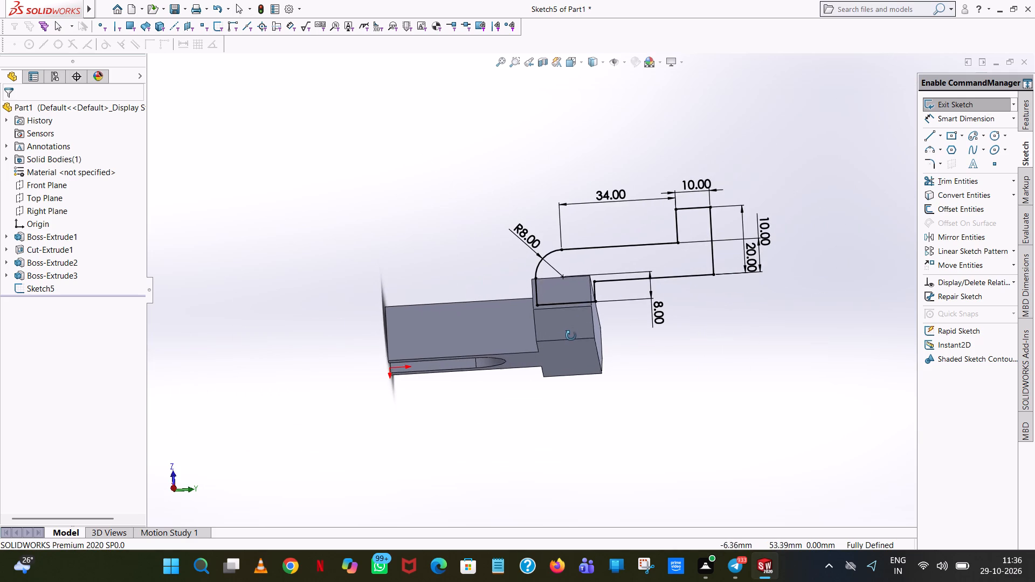
{"action": "middle_click_drag", "start_coordinate": [571, 336], "coordinate": [581, 288]}
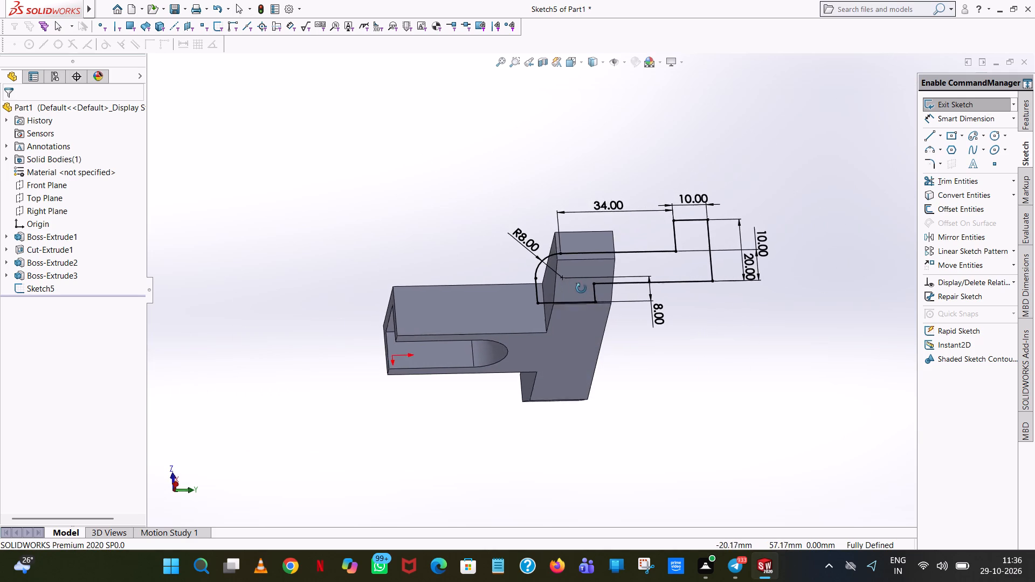
{"action": "middle_click_drag", "start_coordinate": [581, 288], "coordinate": [585, 134]}
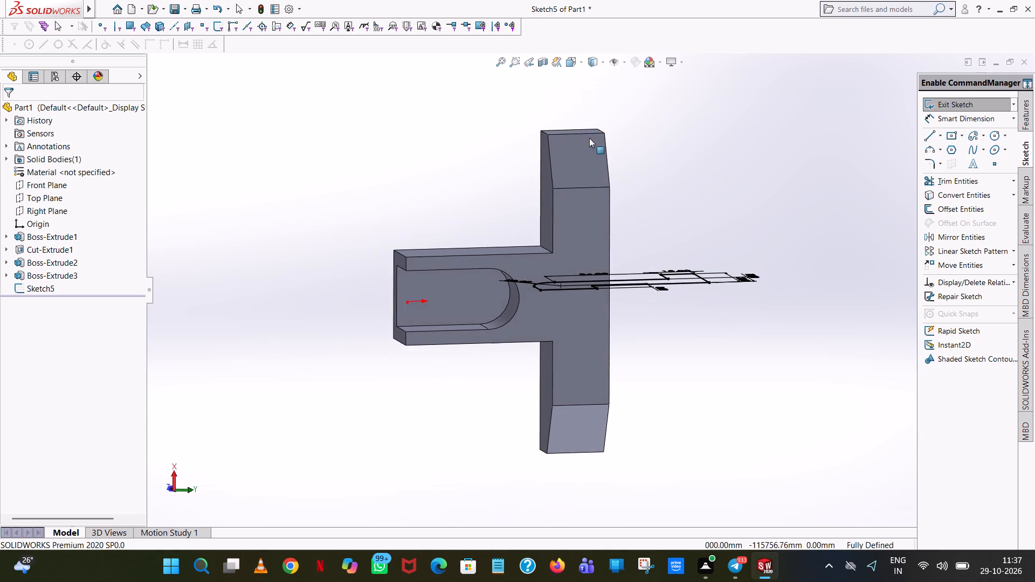
{"action": "scroll", "coordinate": [666, 390], "scroll_direction": "up", "scroll_amount": 2}
{"action": "middle_click_drag", "start_coordinate": [666, 388], "coordinate": [666, 133]}
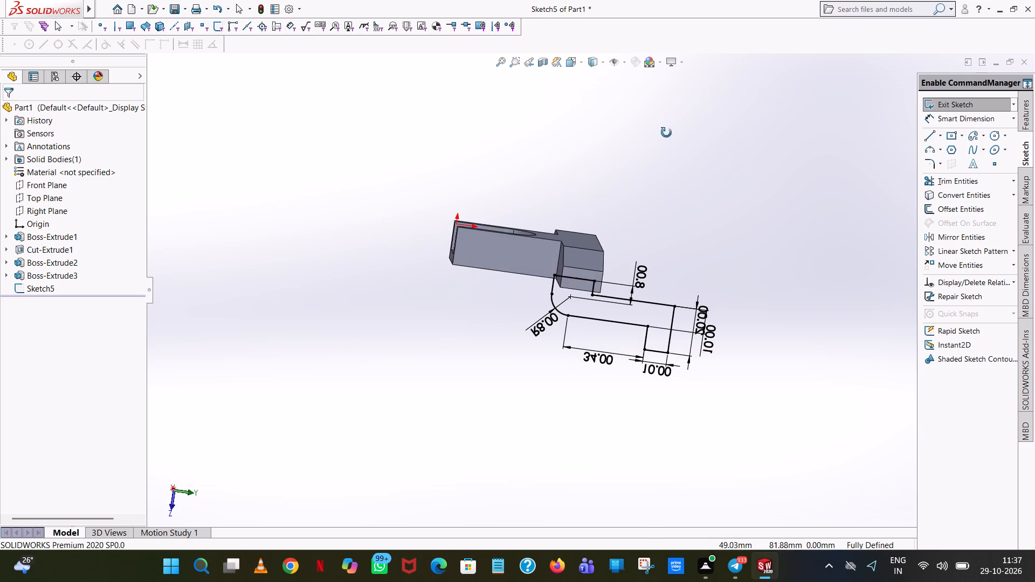
{"action": "middle_click_drag", "start_coordinate": [666, 133], "coordinate": [675, 107]}
{"action": "scroll", "coordinate": [583, 296], "scroll_direction": "down", "scroll_amount": 3}
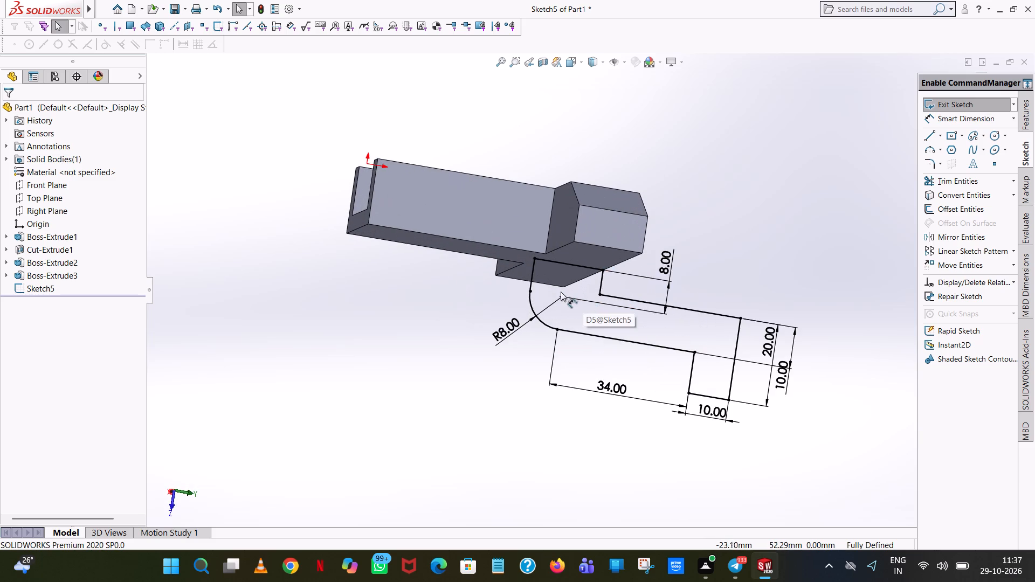
{"action": "scroll", "coordinate": [527, 277], "scroll_direction": "down", "scroll_amount": 2}
{"action": "middle_click_drag", "start_coordinate": [528, 277], "coordinate": [556, 295]}
{"action": "scroll", "coordinate": [542, 271], "scroll_direction": "up", "scroll_amount": 1}
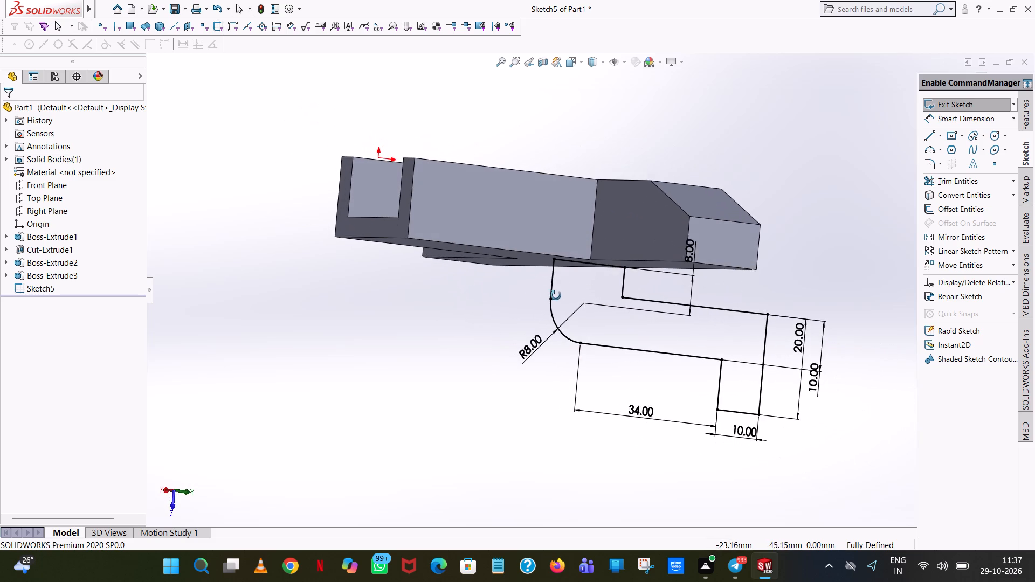
{"action": "middle_click_drag", "start_coordinate": [556, 295], "coordinate": [517, 297]}
{"action": "scroll", "coordinate": [517, 296], "scroll_direction": "up", "scroll_amount": 1}
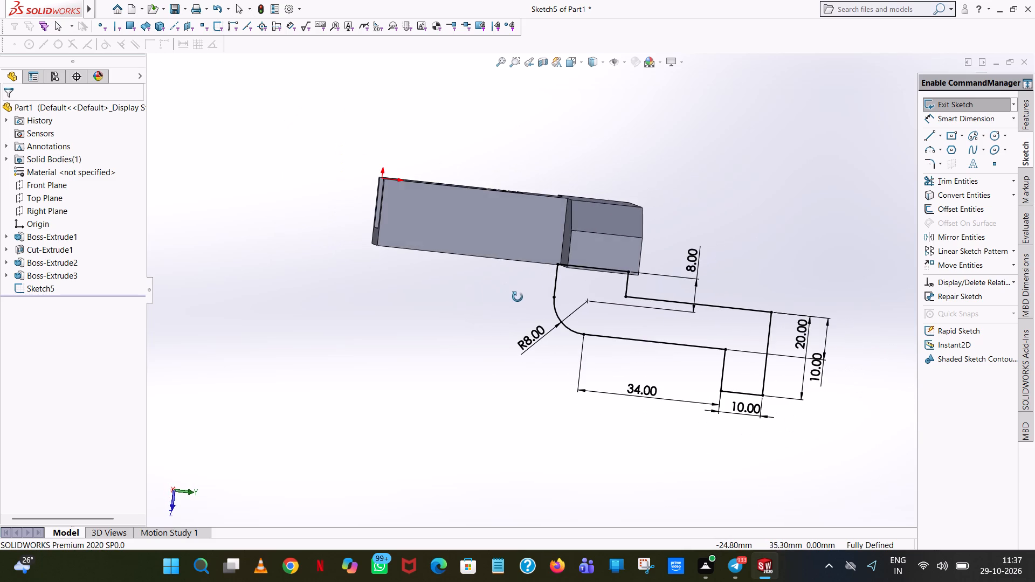
{"action": "middle_click_drag", "start_coordinate": [517, 297], "coordinate": [517, 303]}
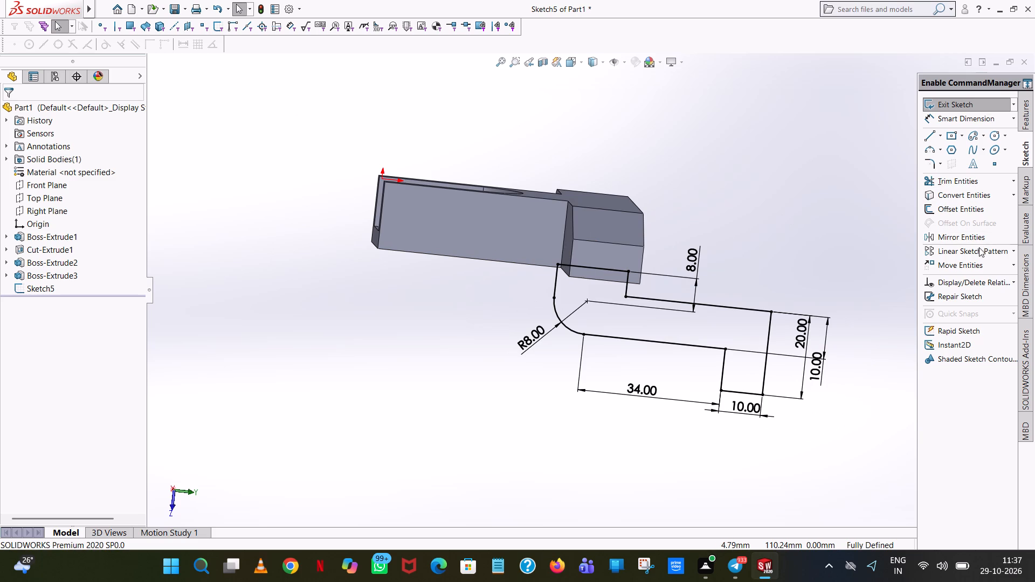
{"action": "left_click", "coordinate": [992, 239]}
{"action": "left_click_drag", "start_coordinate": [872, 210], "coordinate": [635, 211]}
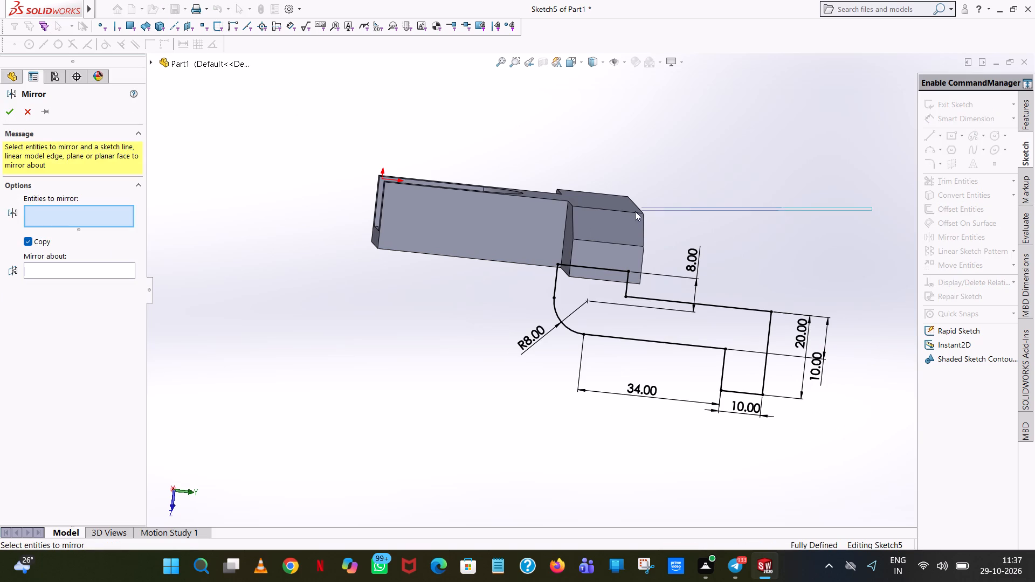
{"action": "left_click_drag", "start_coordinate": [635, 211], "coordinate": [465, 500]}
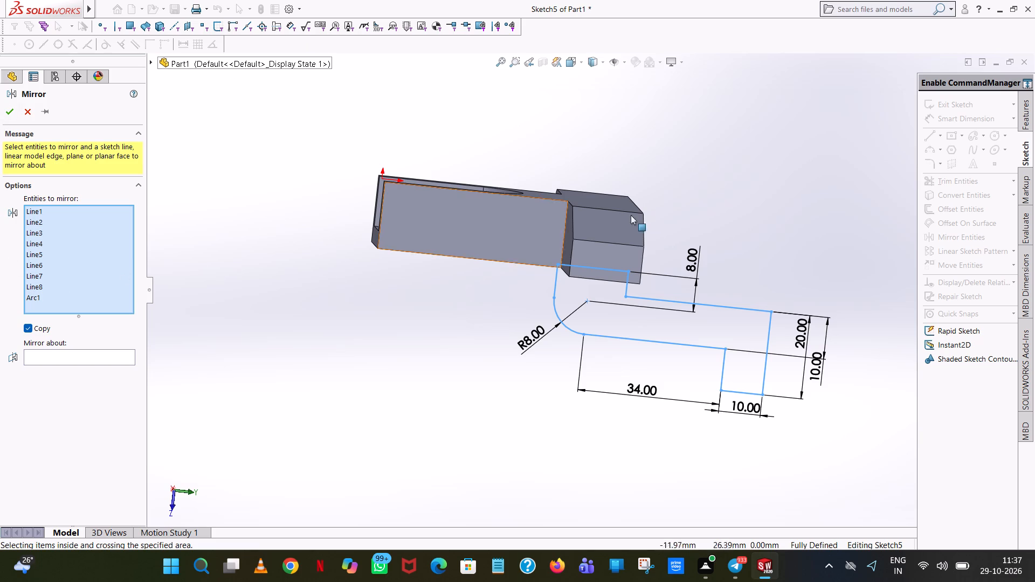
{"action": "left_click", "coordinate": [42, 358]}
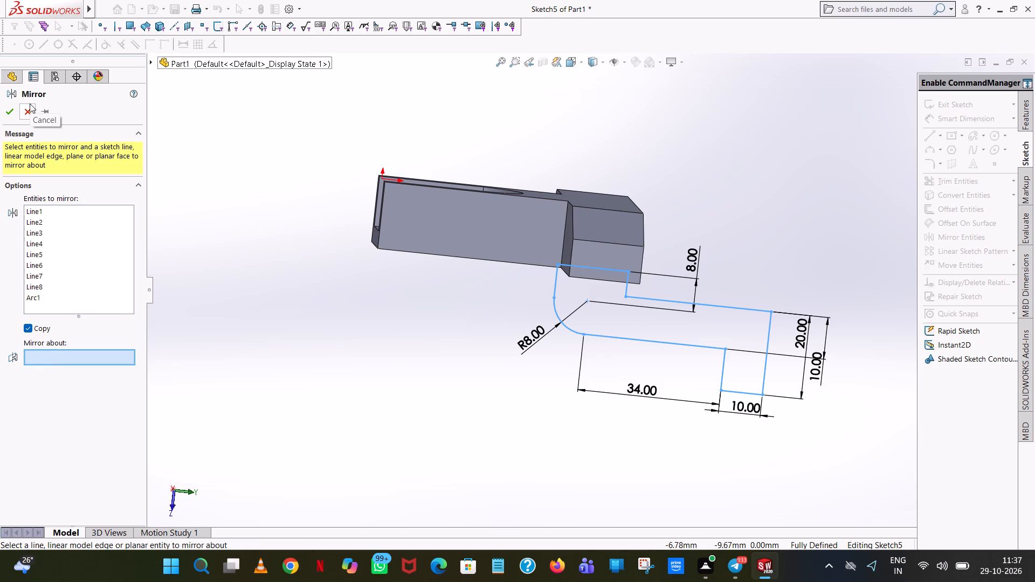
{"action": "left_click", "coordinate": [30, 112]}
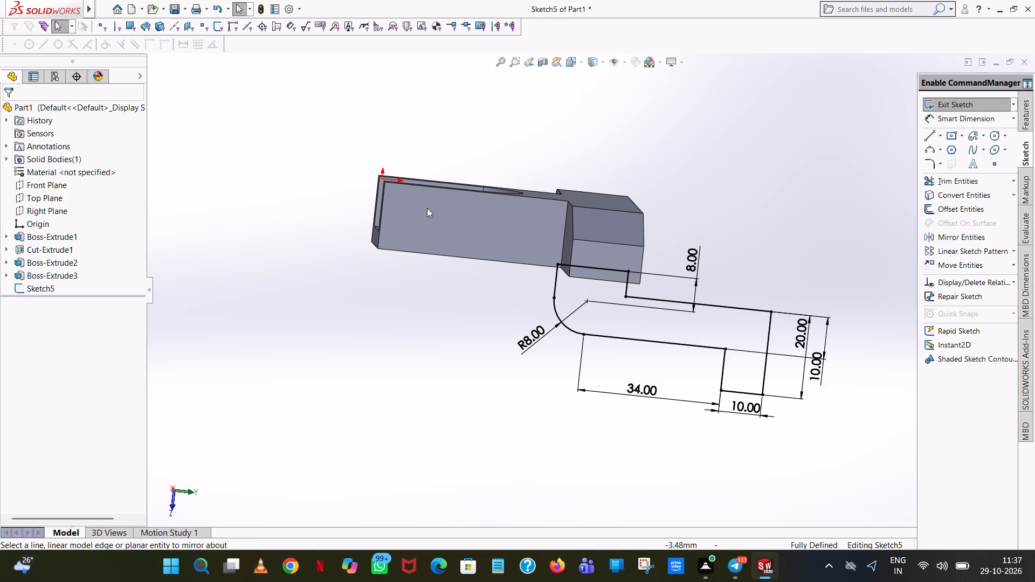
Facing the sketch plane, draw a vertical line about 40.8 mm long from the midpoint of the block's slotted-end edge into the block.
{"action": "left_click", "coordinate": [929, 131]}
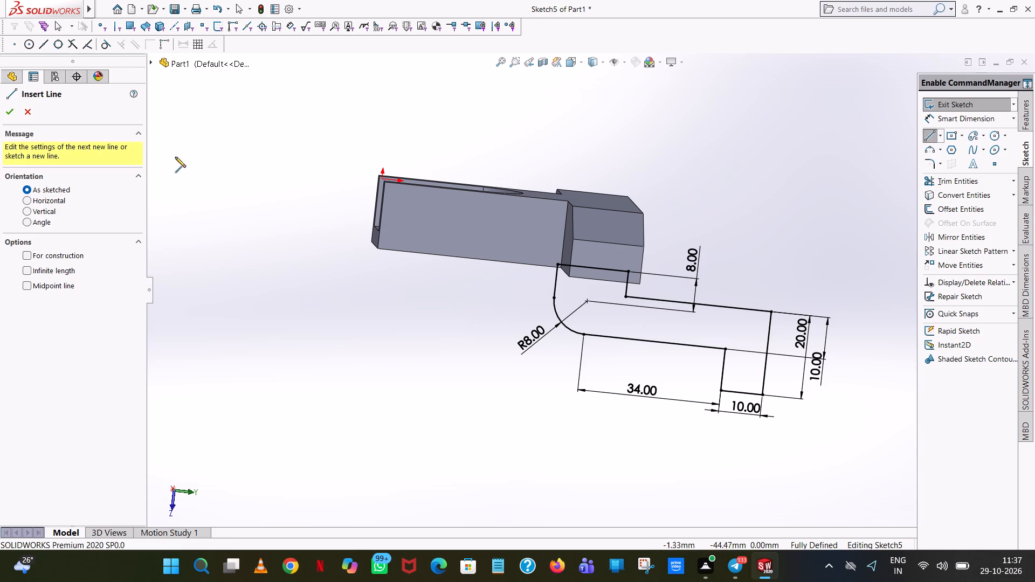
{"action": "left_click", "coordinate": [579, 59]}
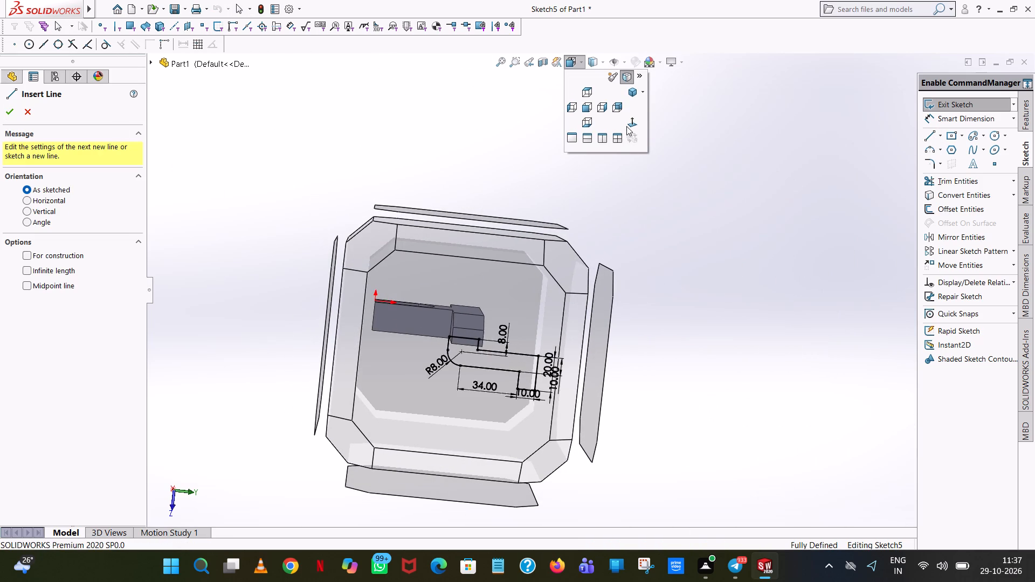
{"action": "left_click", "coordinate": [631, 122]}
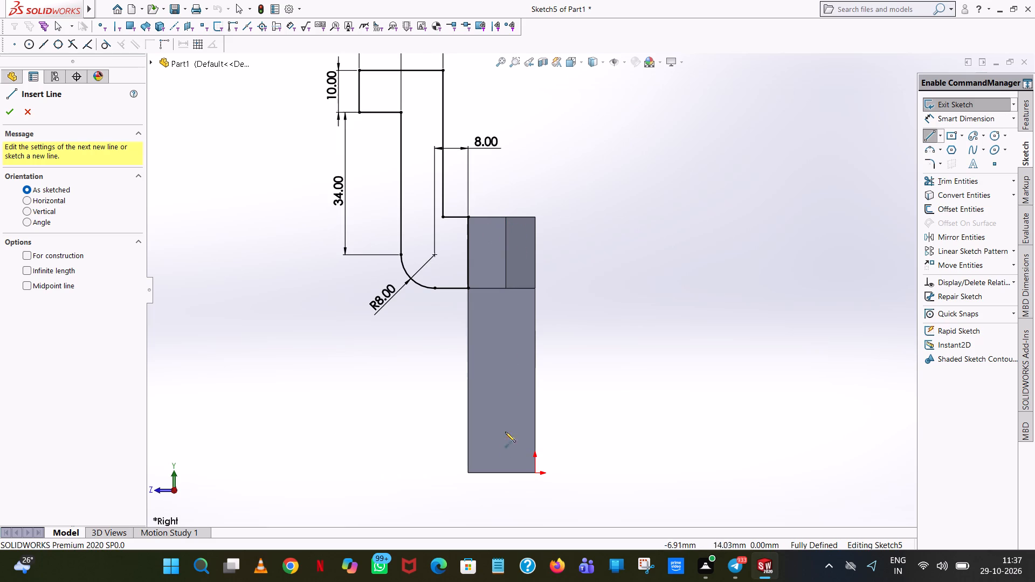
{"action": "left_click", "coordinate": [501, 472]}
{"action": "left_click", "coordinate": [501, 302]}
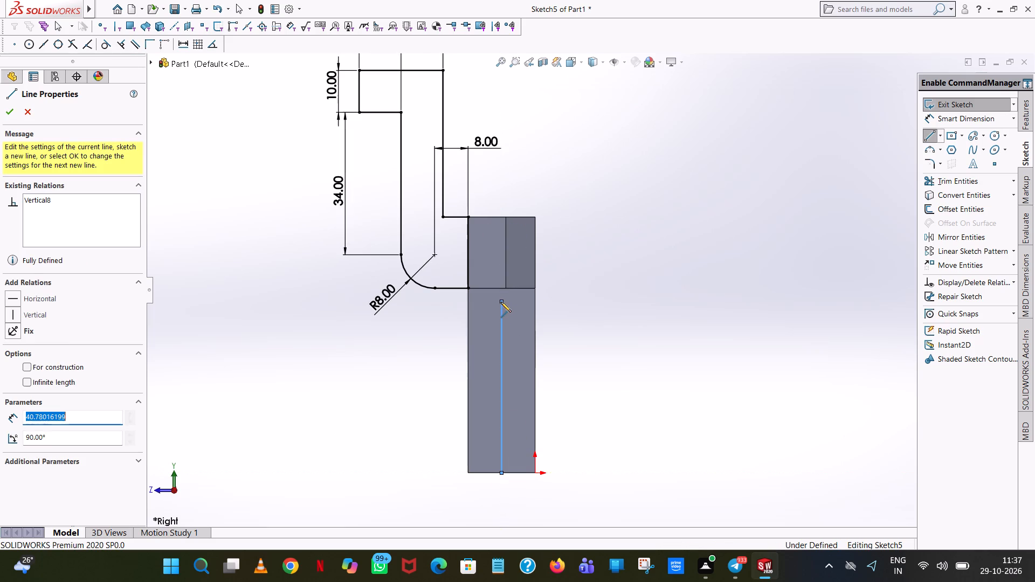
Mirror all the lines and the arc of the hook-shaped arm profile about the vertical centre line, keeping the original copy.
{"action": "right_click", "coordinate": [501, 302]}
{"action": "left_click", "coordinate": [562, 308]}
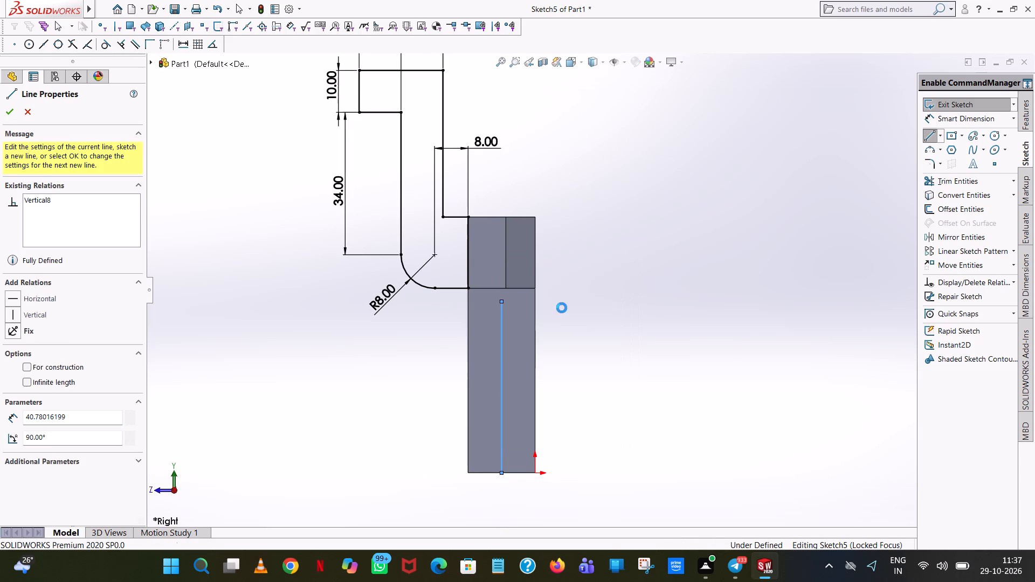
{"action": "left_click", "coordinate": [946, 233]}
{"action": "scroll", "coordinate": [500, 130], "scroll_direction": "up", "scroll_amount": 2}
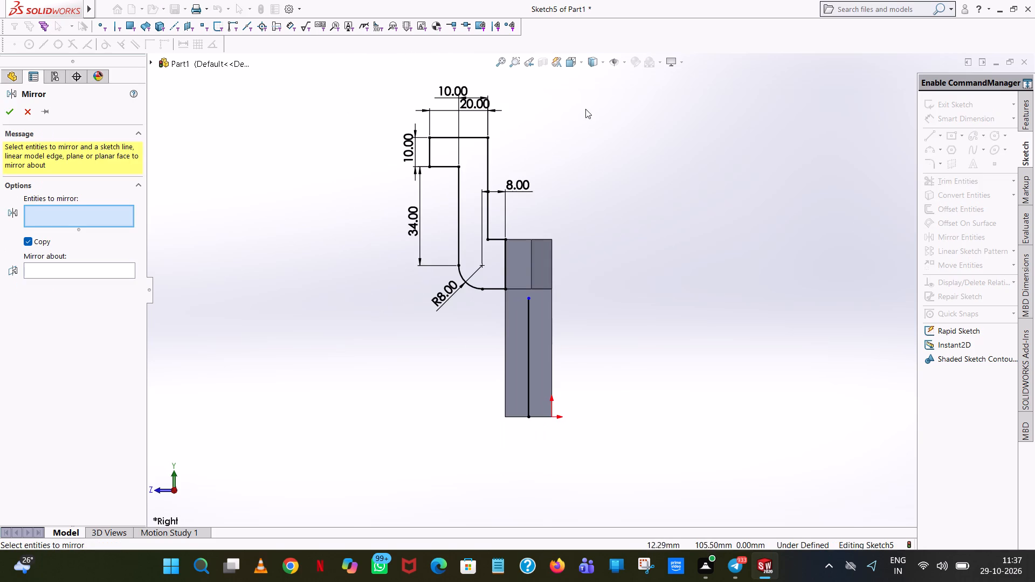
{"action": "left_click_drag", "start_coordinate": [583, 107], "coordinate": [306, 183]}
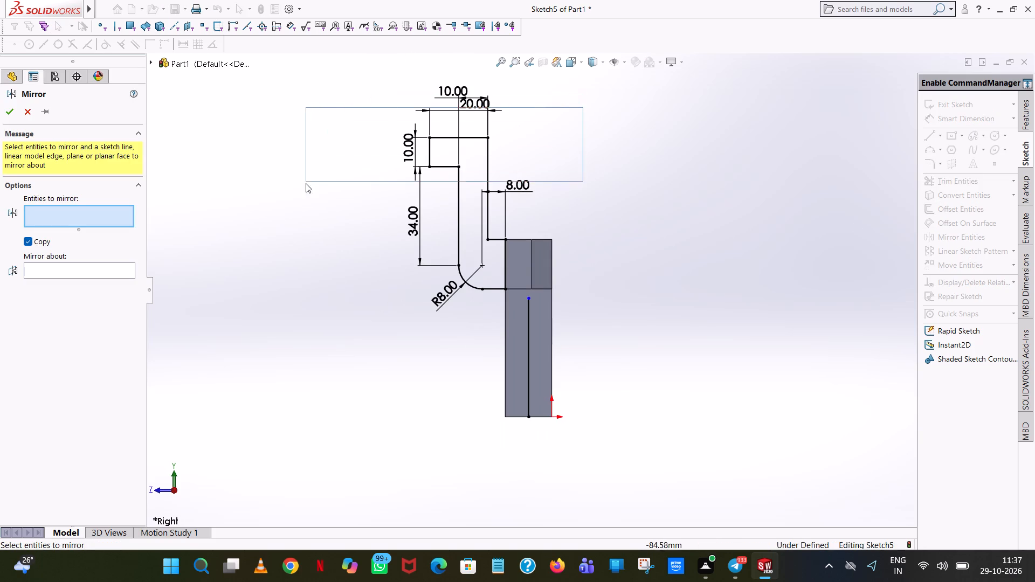
{"action": "left_click_drag", "start_coordinate": [306, 183], "coordinate": [450, 284]}
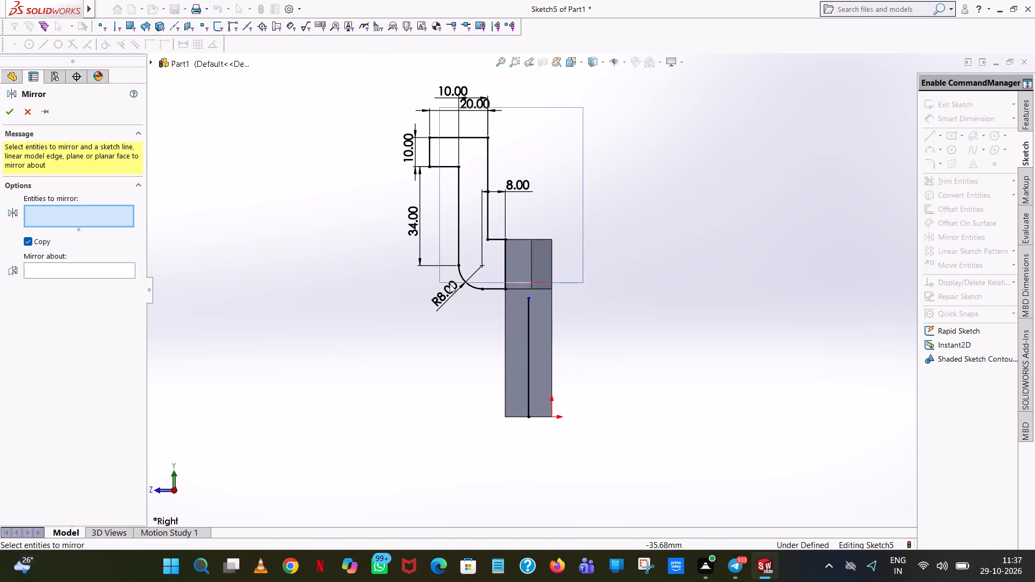
{"action": "left_click_drag", "start_coordinate": [450, 284], "coordinate": [469, 292]}
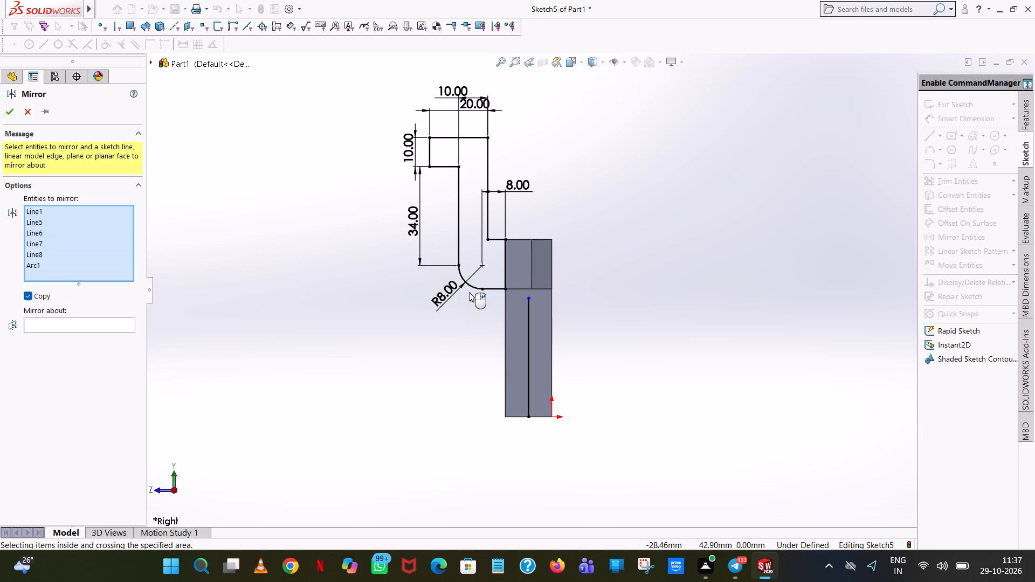
{"action": "left_click", "coordinate": [456, 191]}
{"action": "left_click", "coordinate": [441, 168]}
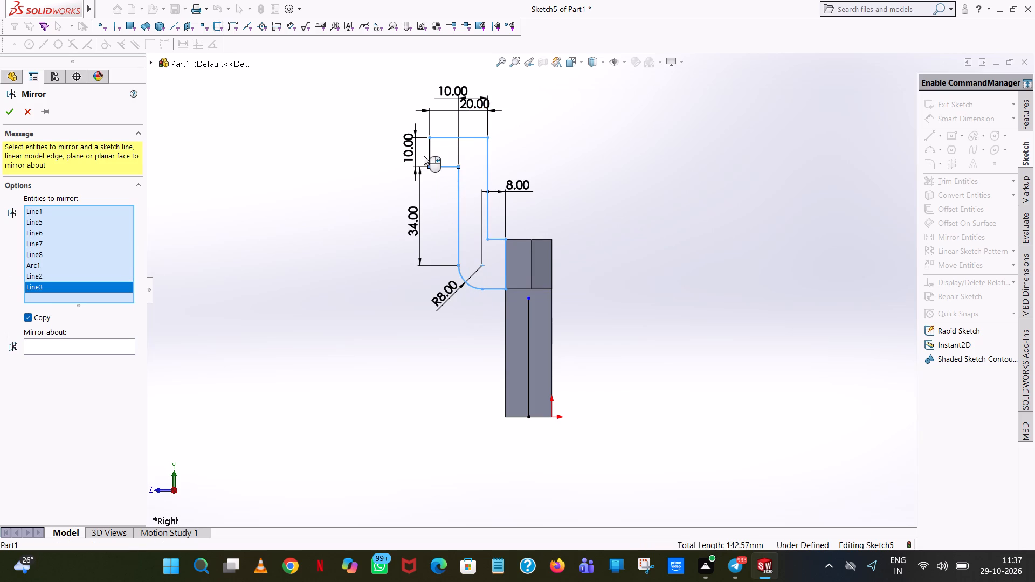
{"action": "left_click", "coordinate": [429, 149]}
{"action": "left_click", "coordinate": [106, 355]}
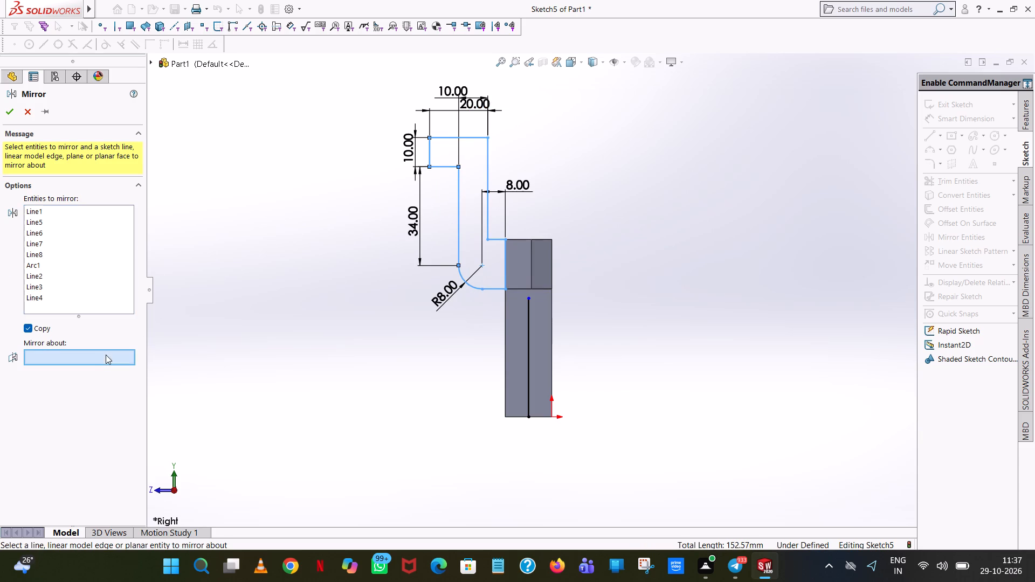
{"action": "left_click", "coordinate": [528, 348]}
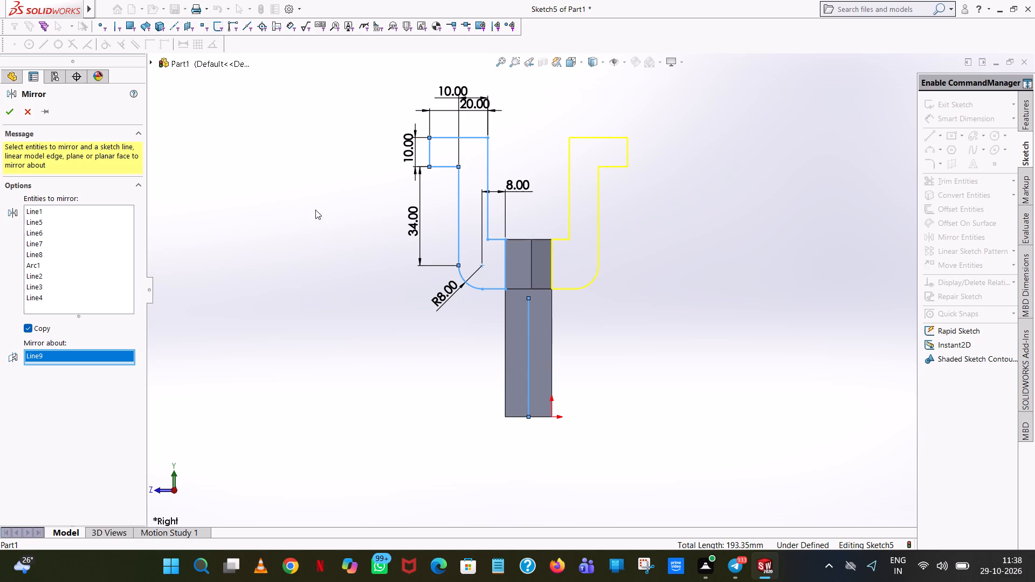
{"action": "left_click", "coordinate": [11, 107]}
Trim away every segment of the original dimensioned hook profile, including its R8 arc, leaving the mirrored copy on the block's opposite face.
{"action": "scroll", "coordinate": [625, 315], "scroll_direction": "up", "scroll_amount": 1}
{"action": "middle_click_drag", "start_coordinate": [623, 314], "coordinate": [562, 272]}
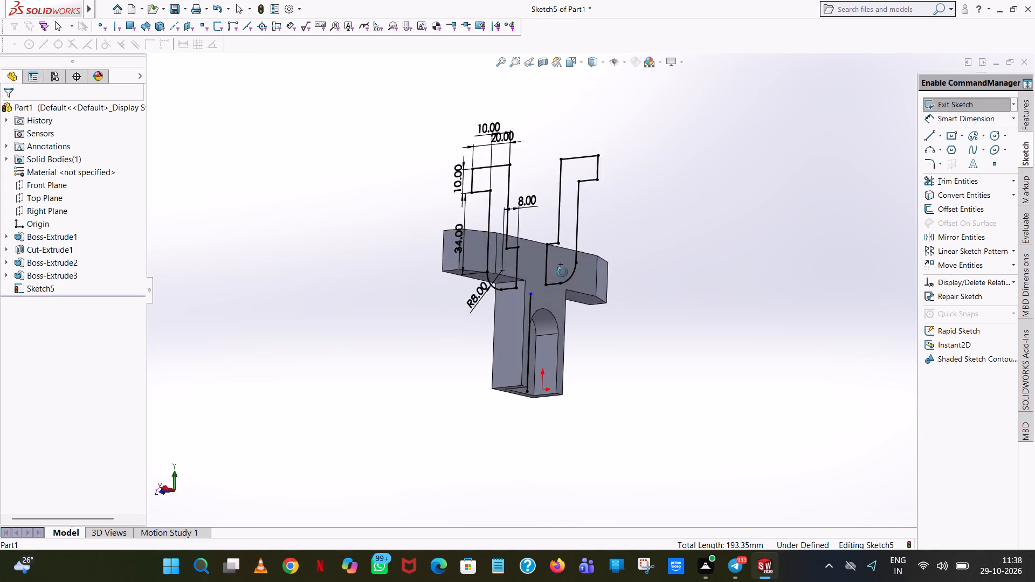
{"action": "middle_click_drag", "start_coordinate": [562, 272], "coordinate": [444, 59]}
{"action": "scroll", "coordinate": [444, 59], "scroll_direction": "up", "scroll_amount": 1}
{"action": "scroll", "coordinate": [615, 200], "scroll_direction": "down", "scroll_amount": 3}
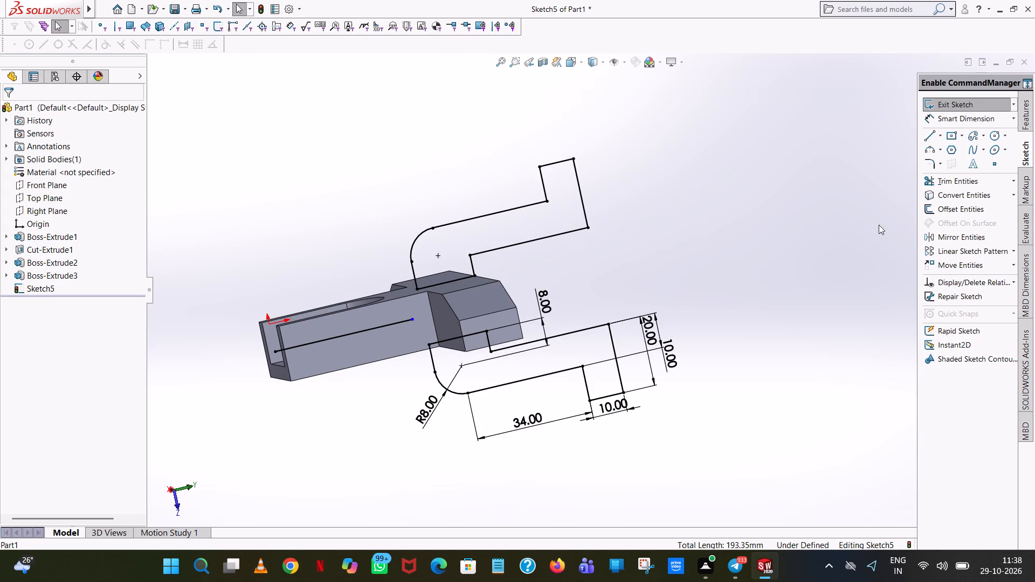
{"action": "left_click", "coordinate": [945, 182]}
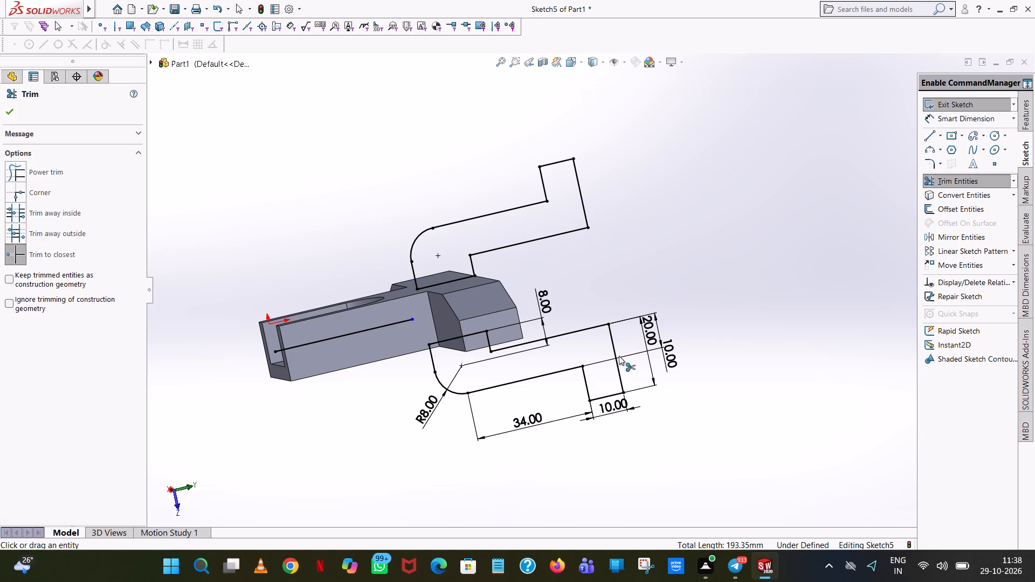
{"action": "left_click", "coordinate": [611, 350]}
{"action": "left_click", "coordinate": [613, 397]}
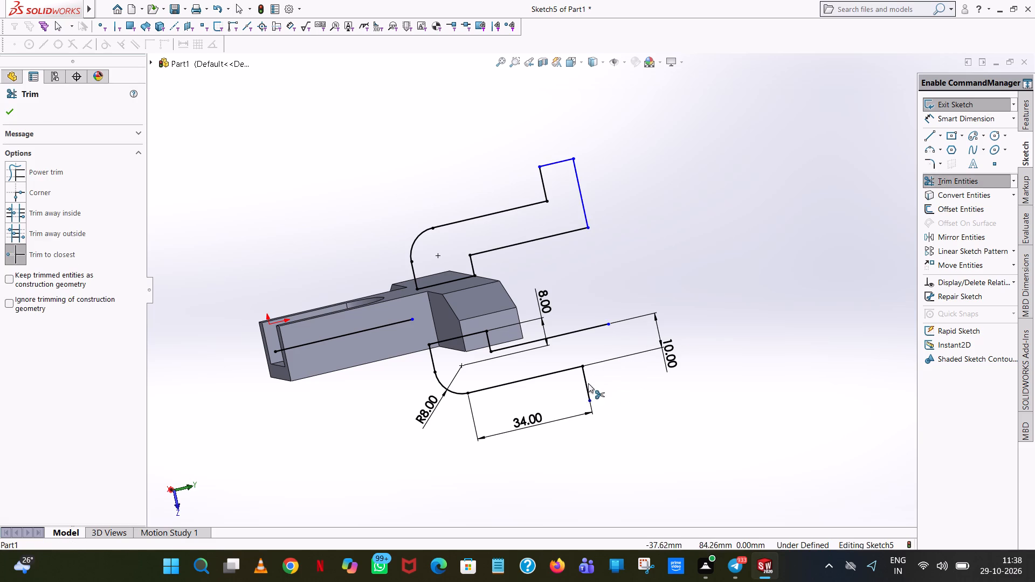
{"action": "left_click", "coordinate": [590, 382]}
{"action": "left_click", "coordinate": [585, 380]}
{"action": "left_click", "coordinate": [579, 370]}
{"action": "left_click", "coordinate": [578, 365]}
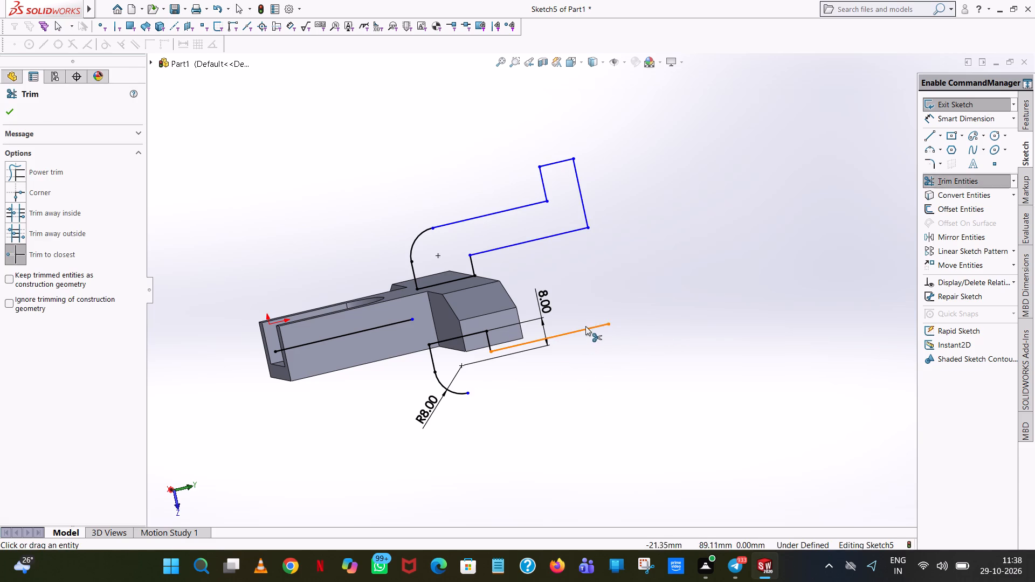
{"action": "left_click", "coordinate": [585, 325]}
{"action": "left_click", "coordinate": [539, 337]}
{"action": "left_click", "coordinate": [488, 341]}
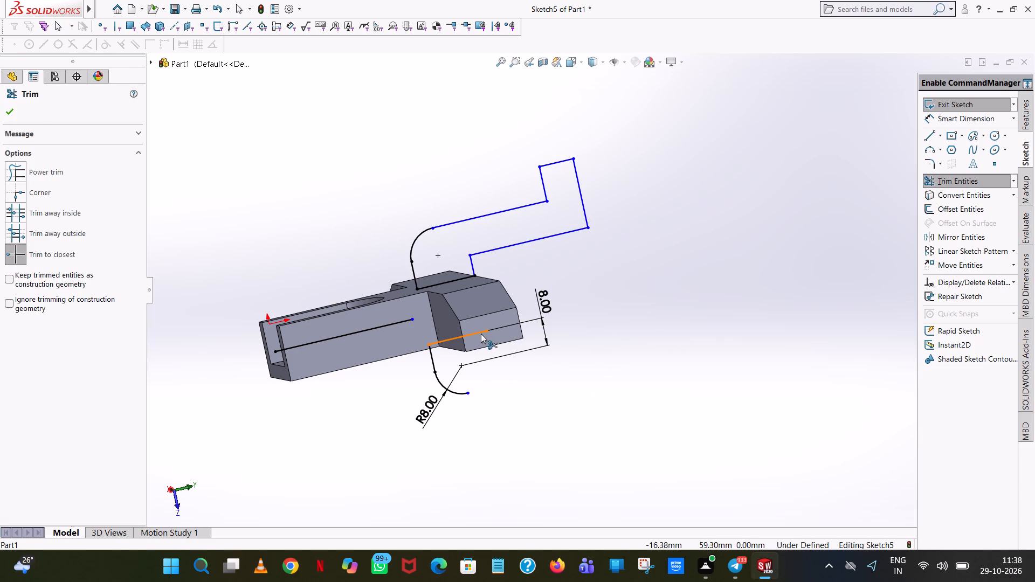
{"action": "left_click", "coordinate": [481, 333]}
{"action": "left_click", "coordinate": [428, 352]}
{"action": "left_click", "coordinate": [441, 382]}
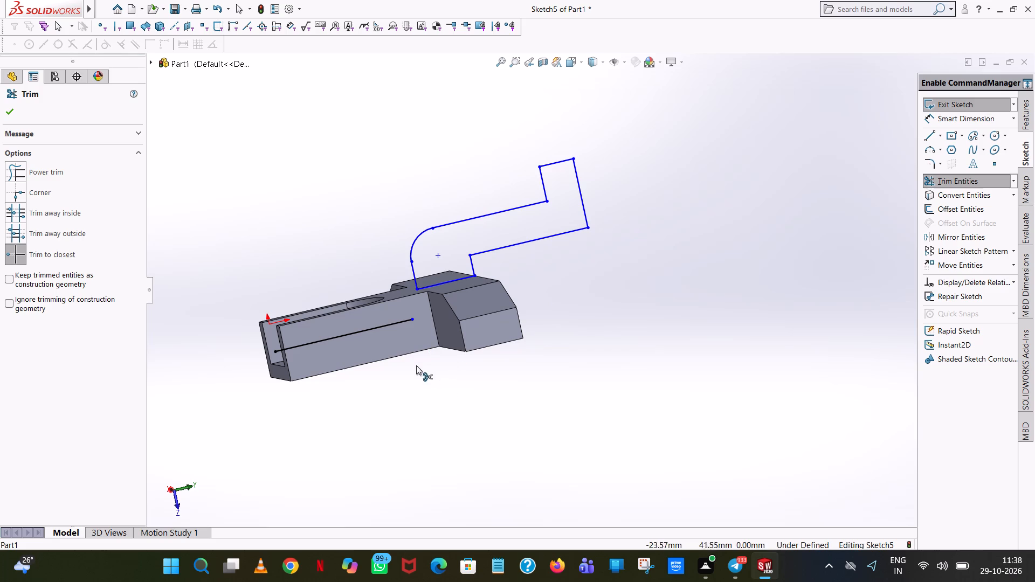
Trim away the vertical line that served as the mirror axis and finish trimming.
{"action": "left_click", "coordinate": [393, 323]}
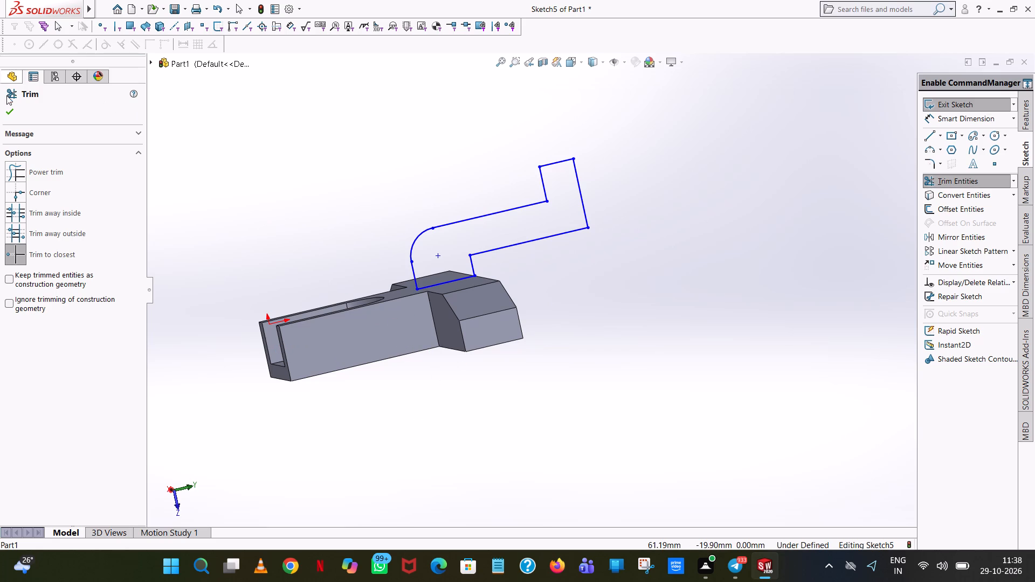
{"action": "left_click", "coordinate": [15, 114]}
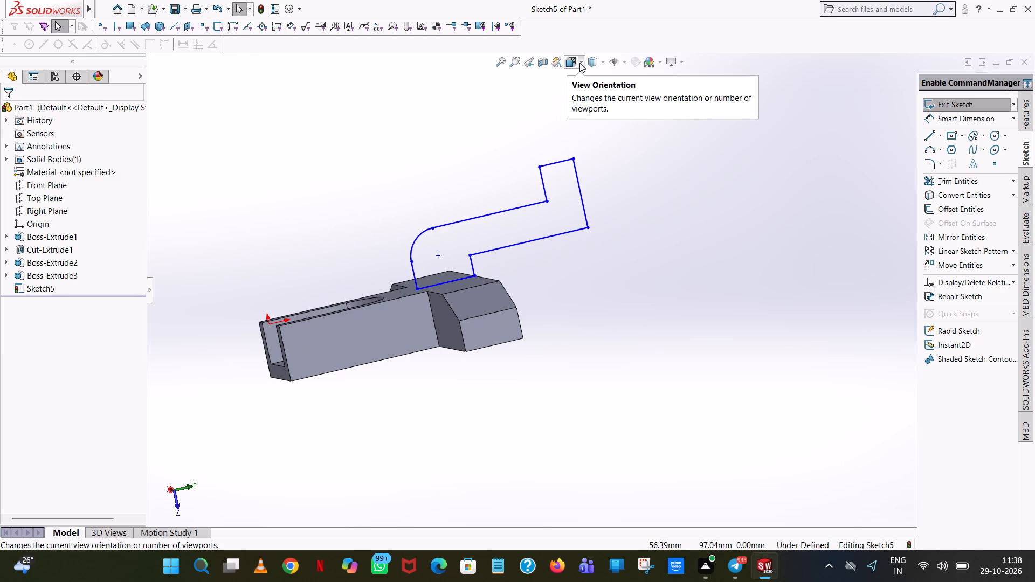
Examine the mirrored arm profile against the slotted block and side bosses, from the Right view and tilted orientations.
{"action": "left_click", "coordinate": [579, 62]}
{"action": "left_click", "coordinate": [629, 126]}
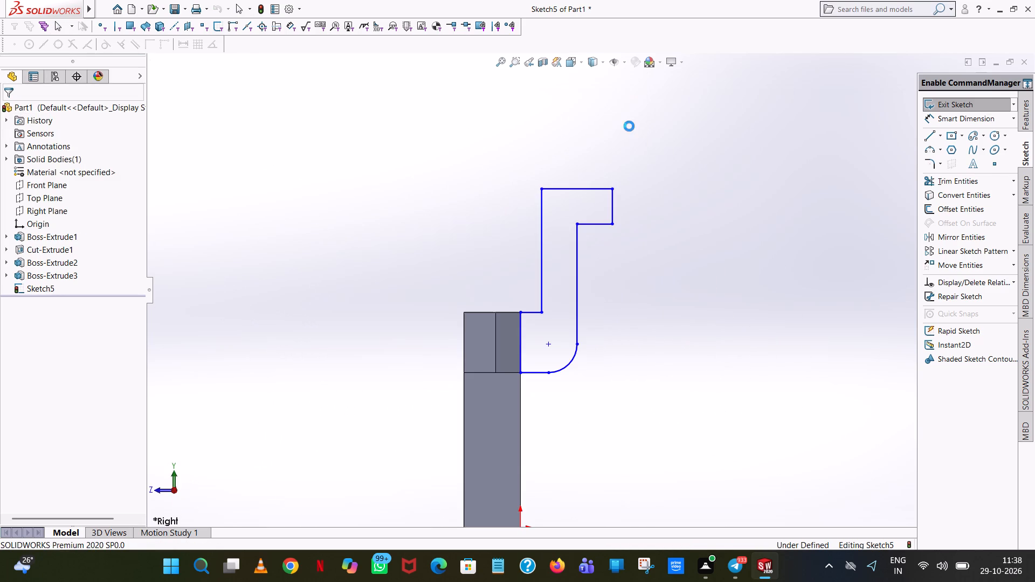
{"action": "scroll", "coordinate": [629, 307], "scroll_direction": "up", "scroll_amount": 1}
{"action": "middle_click_drag", "start_coordinate": [627, 304], "coordinate": [525, 206]}
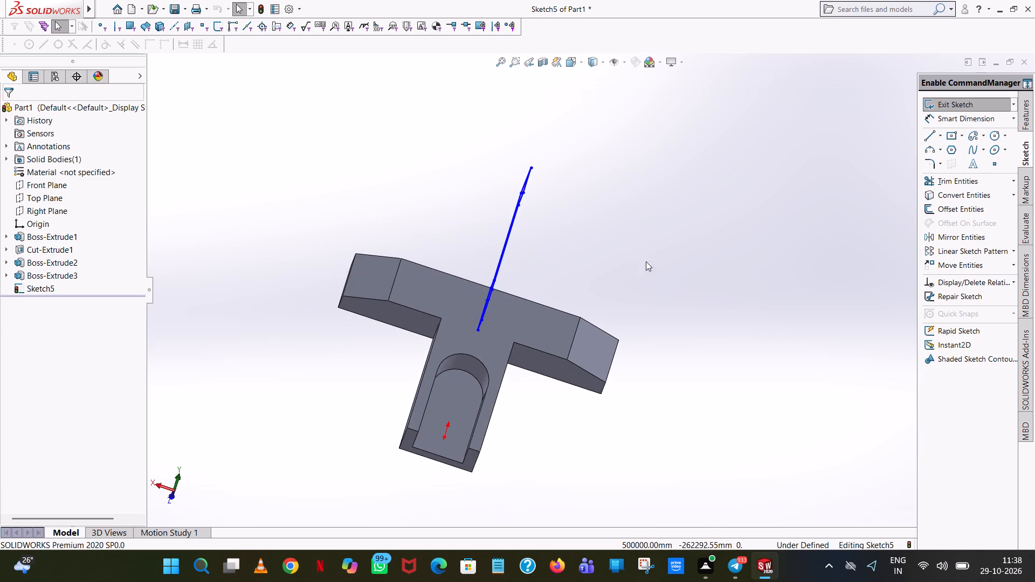
{"action": "scroll", "coordinate": [658, 276], "scroll_direction": "up", "scroll_amount": 1}
{"action": "middle_click_drag", "start_coordinate": [658, 276], "coordinate": [632, 119]}
{"action": "scroll", "coordinate": [632, 119], "scroll_direction": "up", "scroll_amount": 1}
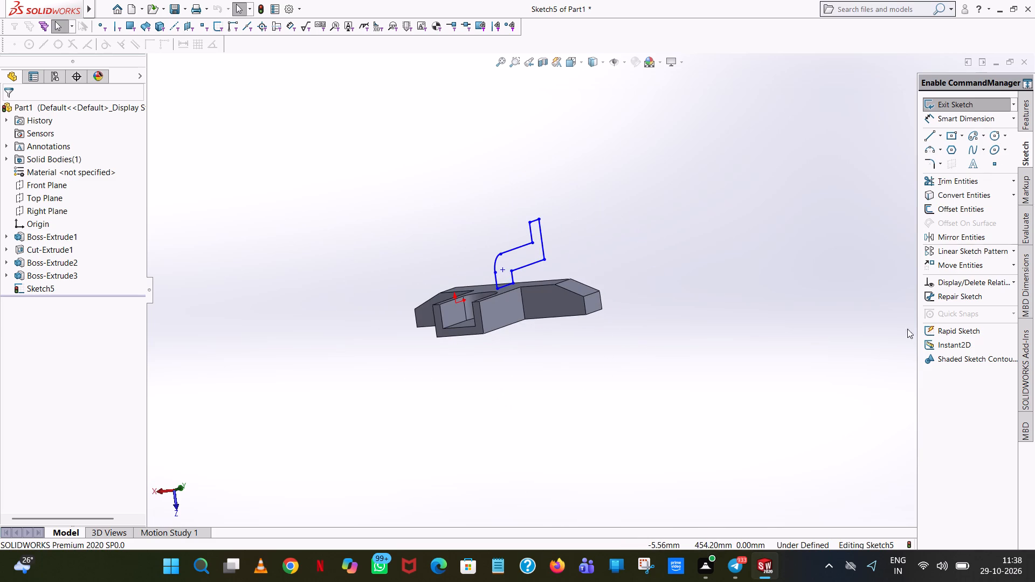
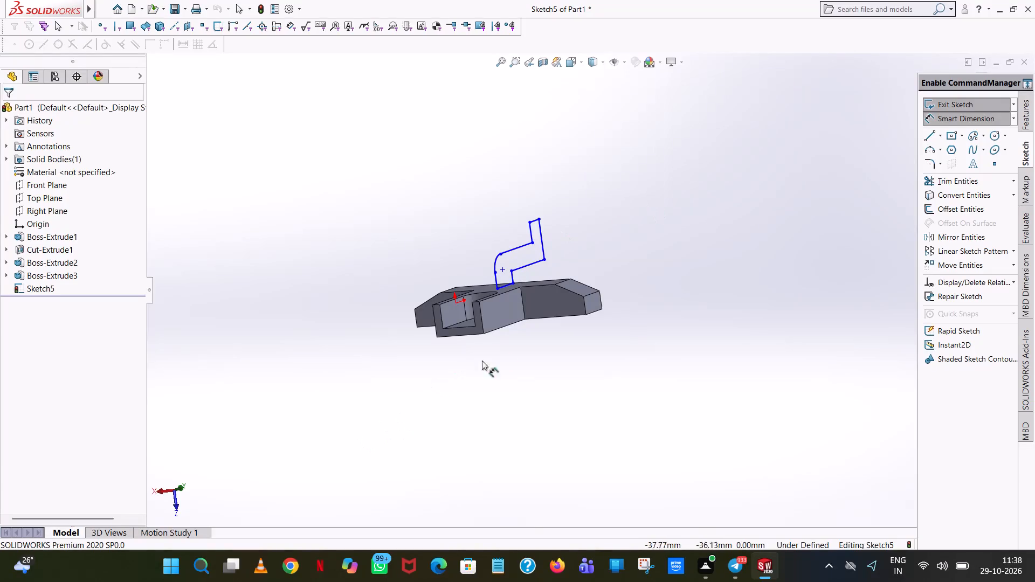
Dimension the mirrored profile's arc at R8 and the short edge at the hook's tip at 10 mm.
{"action": "middle_click_drag", "start_coordinate": [486, 342], "coordinate": [422, 426]}
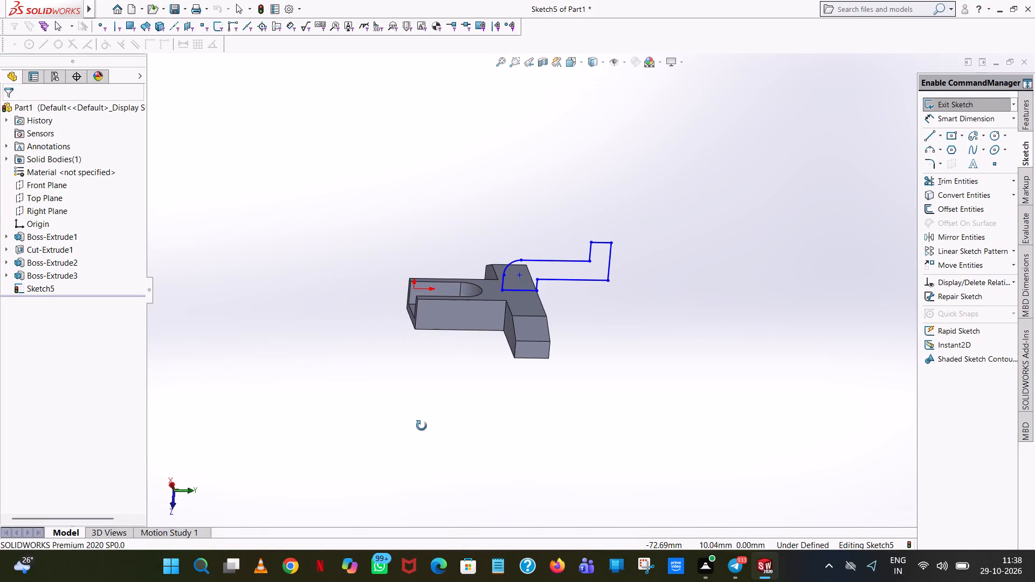
{"action": "middle_click_drag", "start_coordinate": [422, 426], "coordinate": [422, 426]}
{"action": "scroll", "coordinate": [551, 261], "scroll_direction": "down", "scroll_amount": 5}
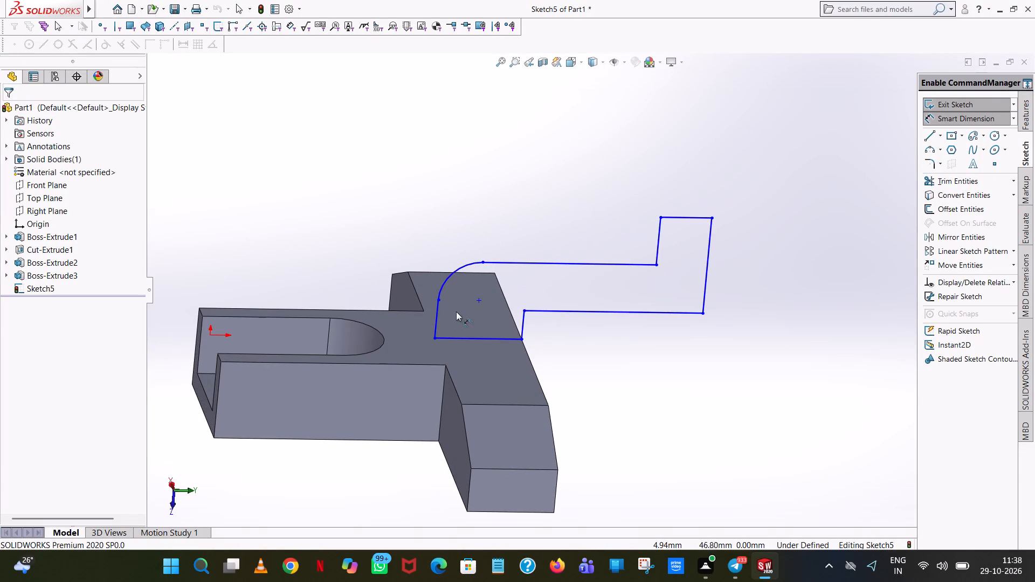
{"action": "left_click", "coordinate": [452, 274]}
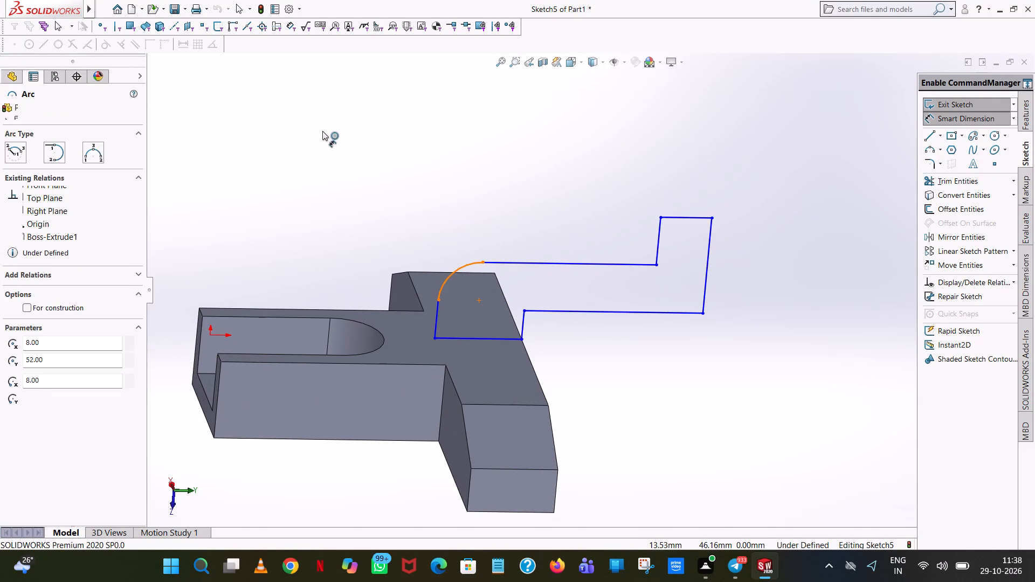
{"action": "left_click", "coordinate": [322, 130]}
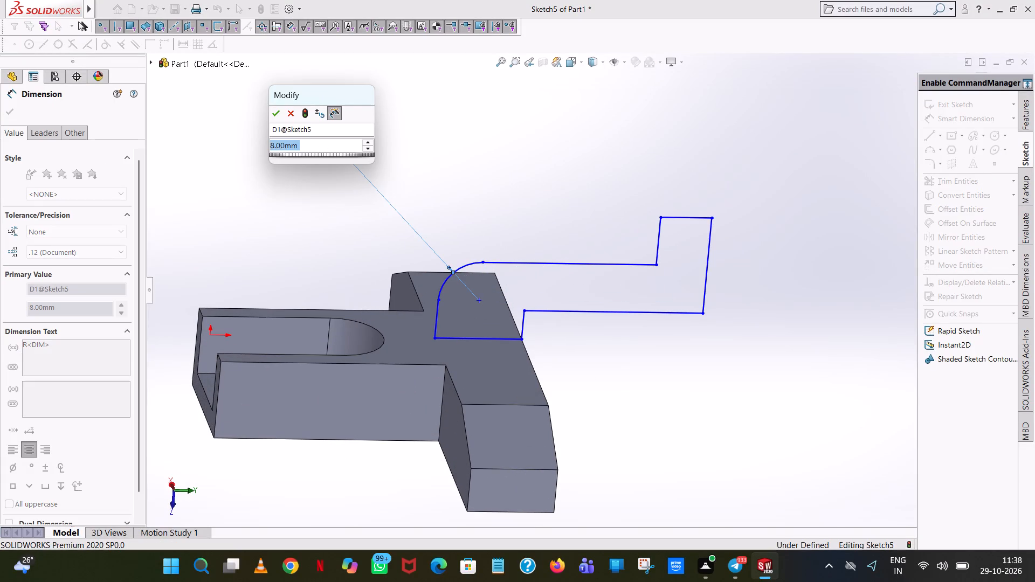
{"action": "left_click", "coordinate": [279, 115]}
{"action": "left_click_drag", "start_coordinate": [698, 216], "coordinate": [733, 222]}
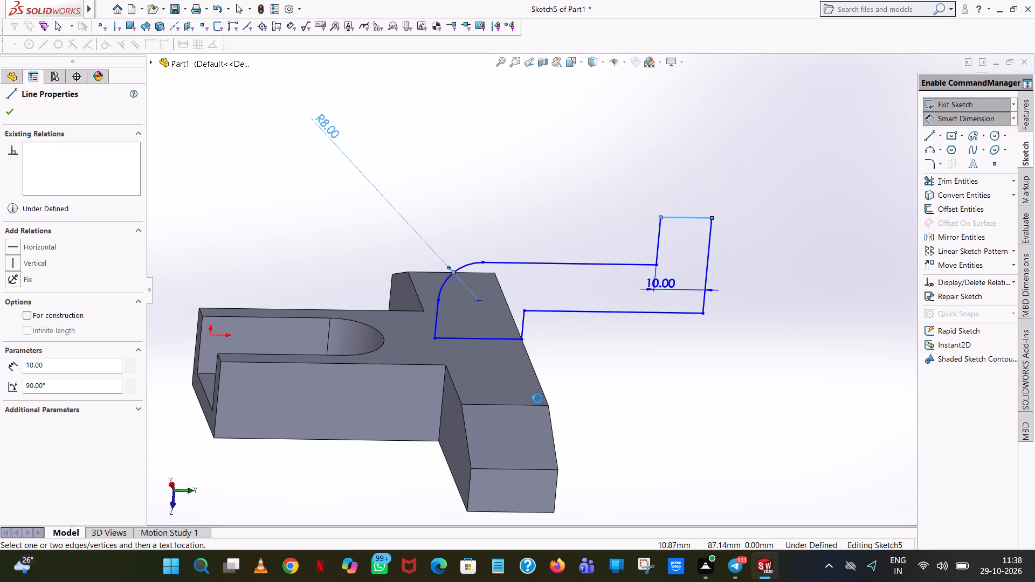
{"action": "left_click", "coordinate": [692, 99]}
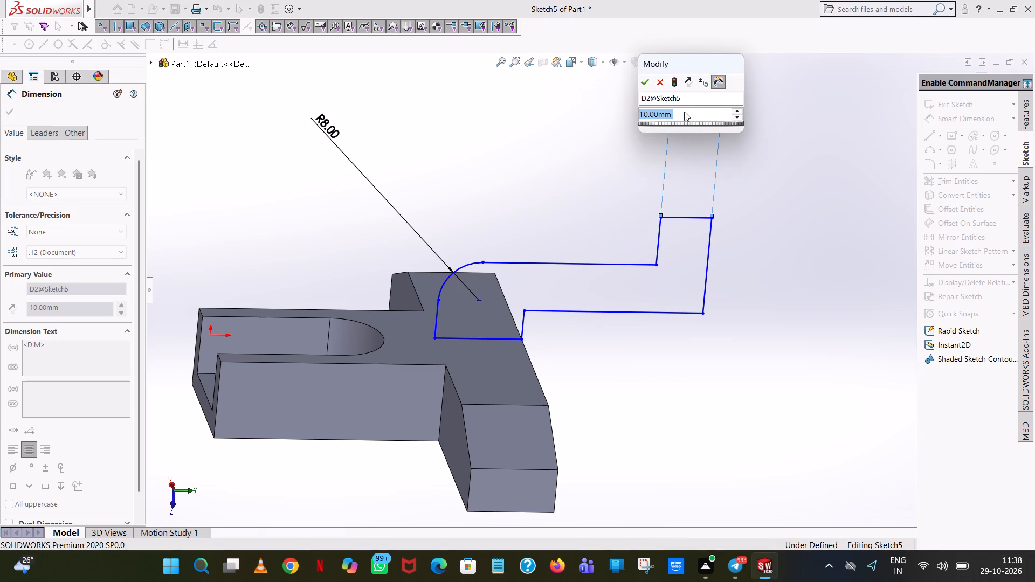
{"action": "left_click", "coordinate": [647, 86]}
{"action": "left_click", "coordinate": [603, 121]}
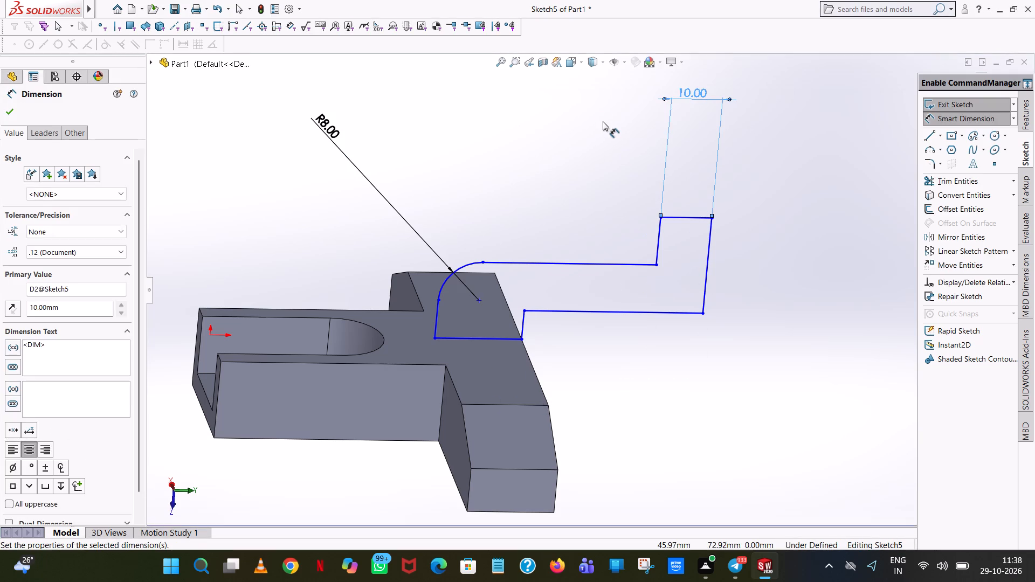
Dimension the distance from the sketch origin to the arc's centre point at 52 mm along the block's length.
{"action": "left_click", "coordinate": [481, 299]}
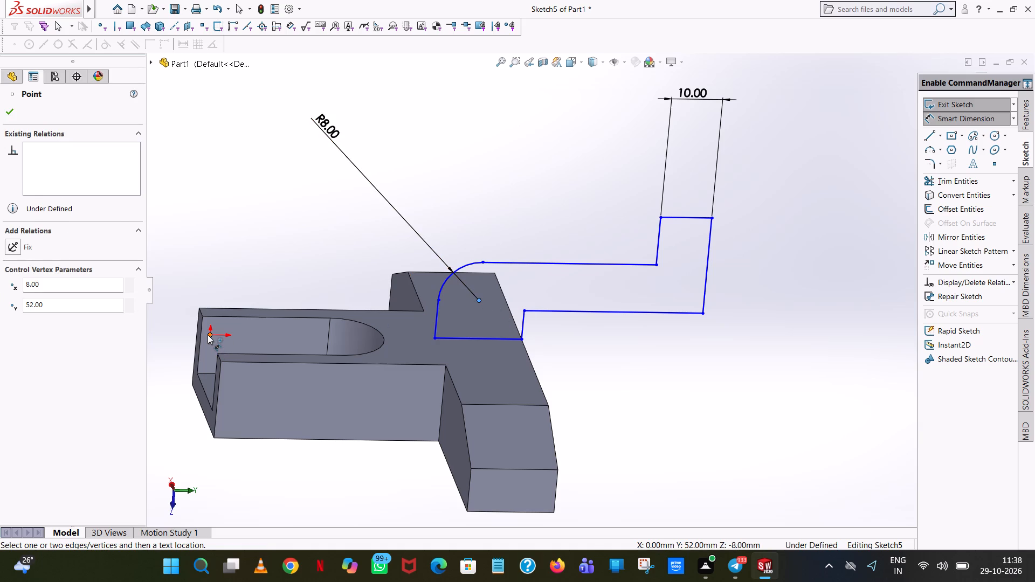
{"action": "left_click", "coordinate": [209, 335]}
{"action": "left_click", "coordinate": [289, 172]}
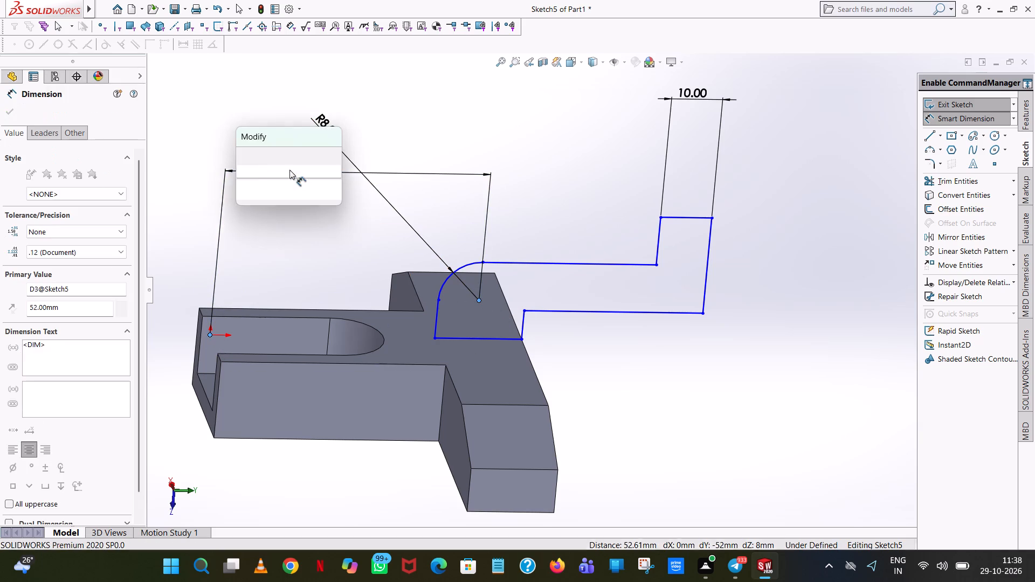
{"action": "left_click", "coordinate": [237, 151]}
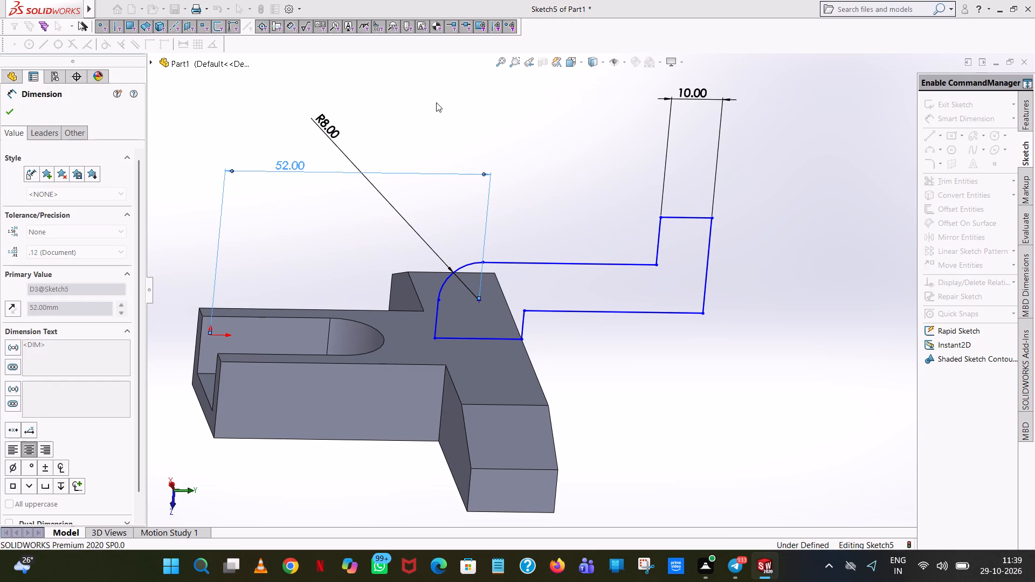
{"action": "left_click", "coordinate": [443, 100]}
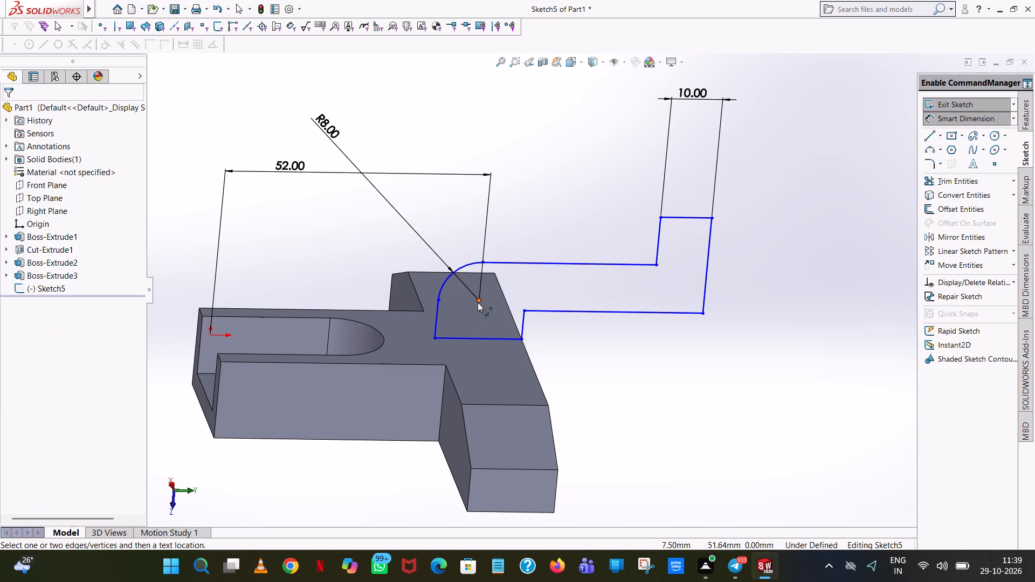
Dimension the profile's base line on the block at 17 mm.
{"action": "left_click", "coordinate": [481, 339]}
{"action": "left_click", "coordinate": [490, 393]}
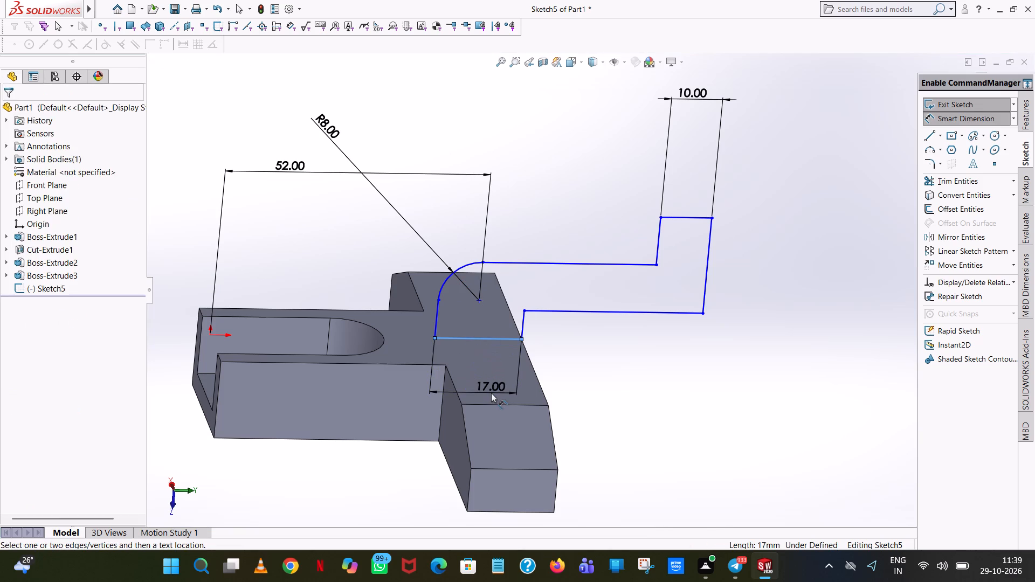
{"action": "left_click", "coordinate": [443, 372]}
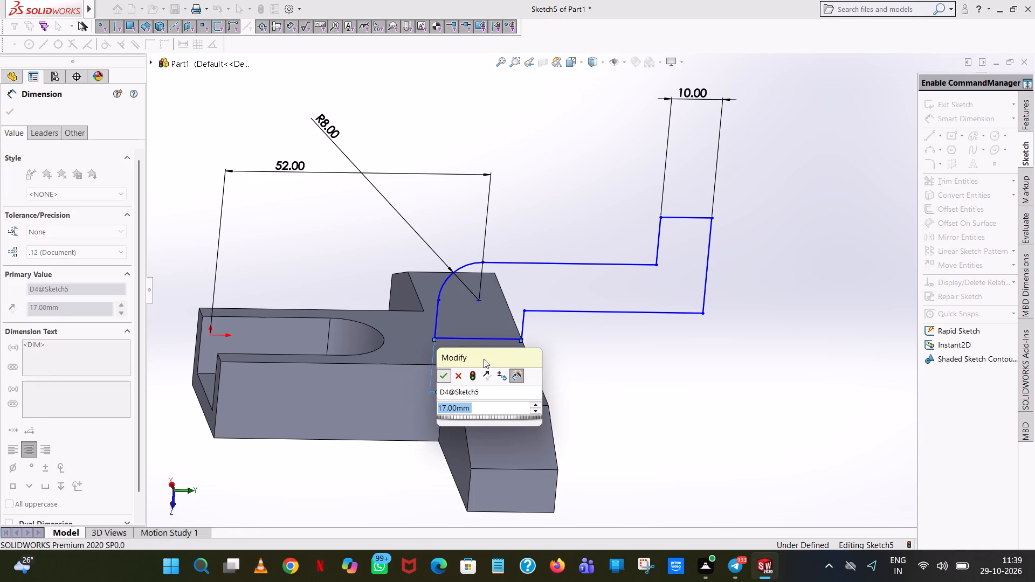
{"action": "left_click", "coordinate": [779, 325]}
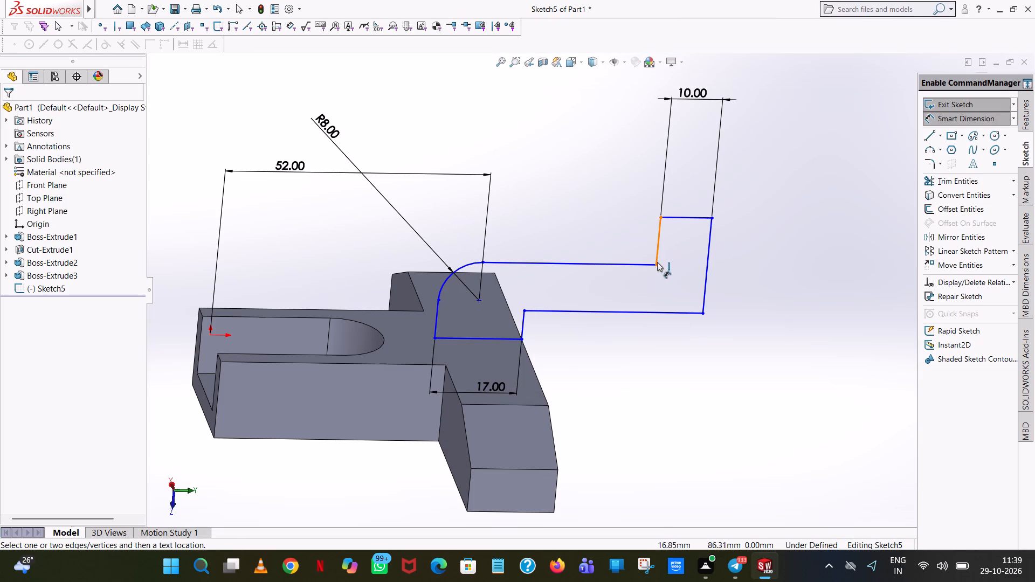
Dimension the distance from the sketch origin to the hook's outermost end edge at 96 mm.
{"action": "left_click", "coordinate": [704, 295]}
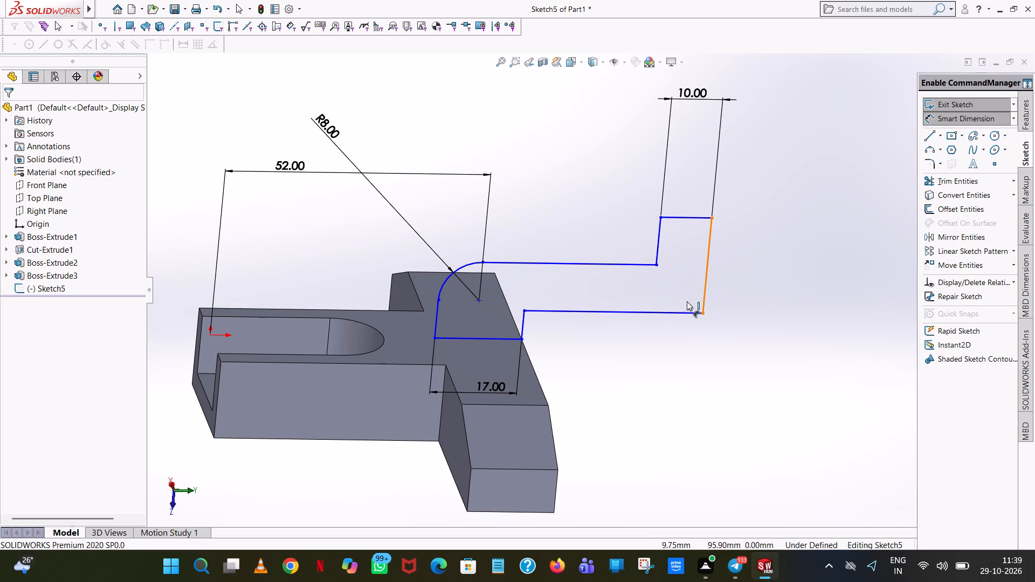
{"action": "left_click", "coordinate": [210, 336]}
{"action": "left_click", "coordinate": [321, 127]}
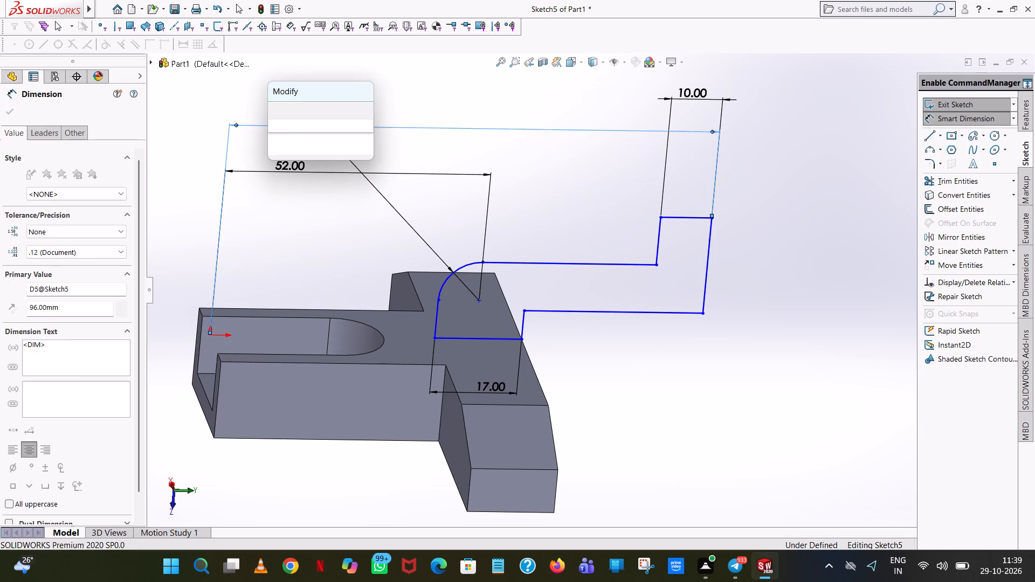
{"action": "left_click", "coordinate": [269, 113]}
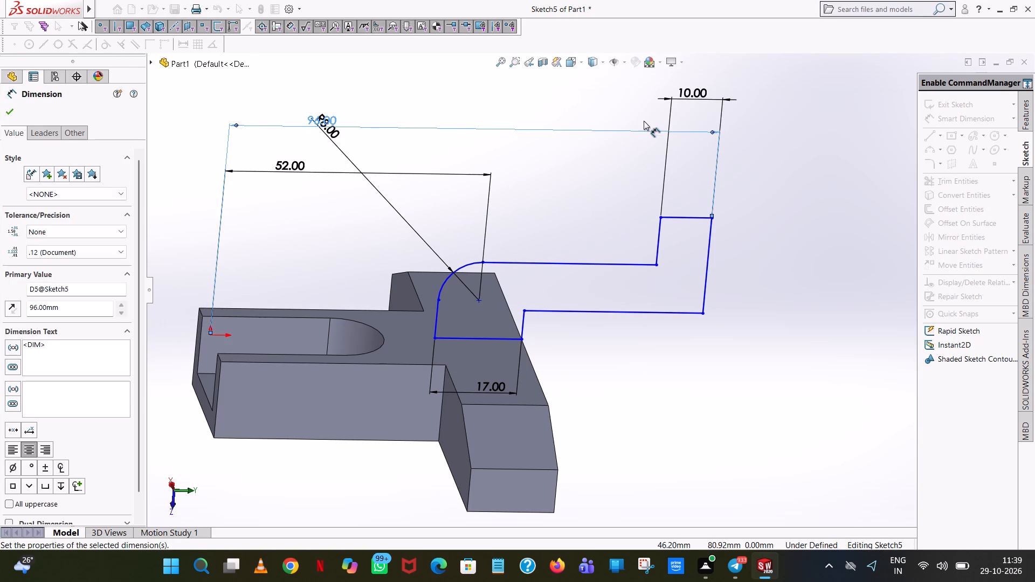
{"action": "left_click", "coordinate": [627, 156]}
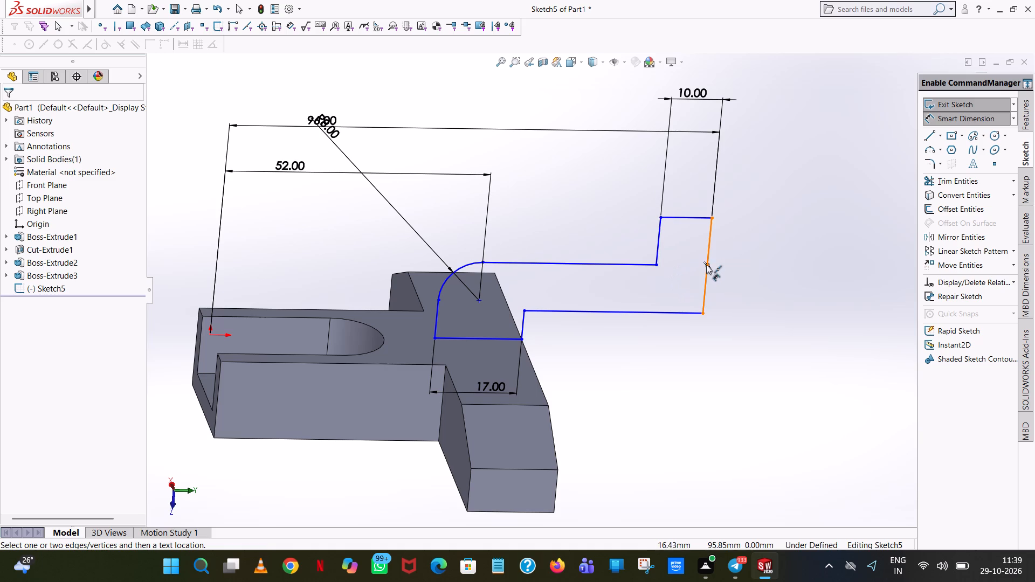
Dimension the arm's two long edges, 34 mm for the one tangent to the arc and 35 mm for the opposite one.
{"action": "left_click", "coordinate": [591, 263]}
{"action": "left_click", "coordinate": [558, 167]}
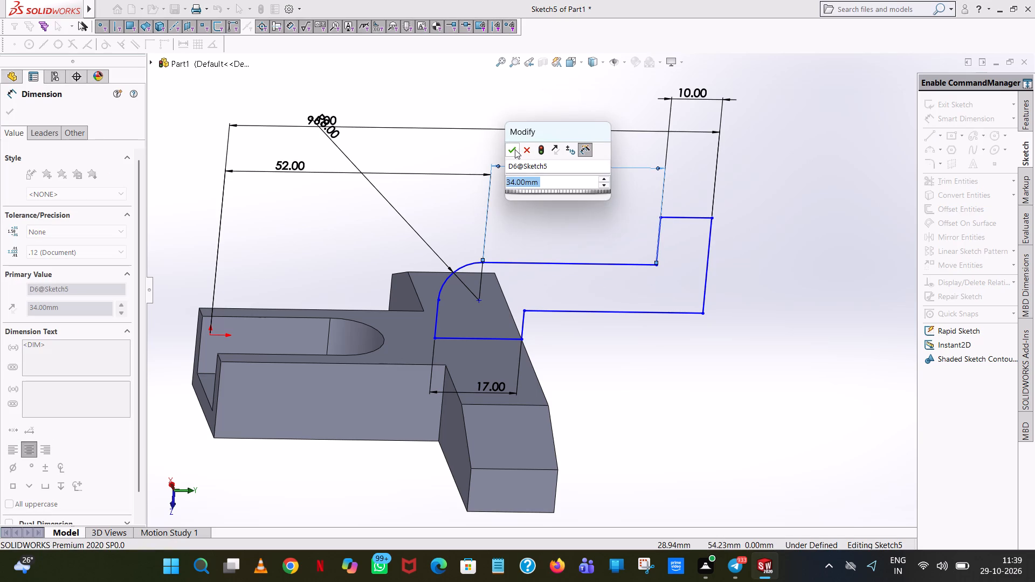
{"action": "left_click", "coordinate": [515, 149]}
{"action": "left_click", "coordinate": [547, 120]}
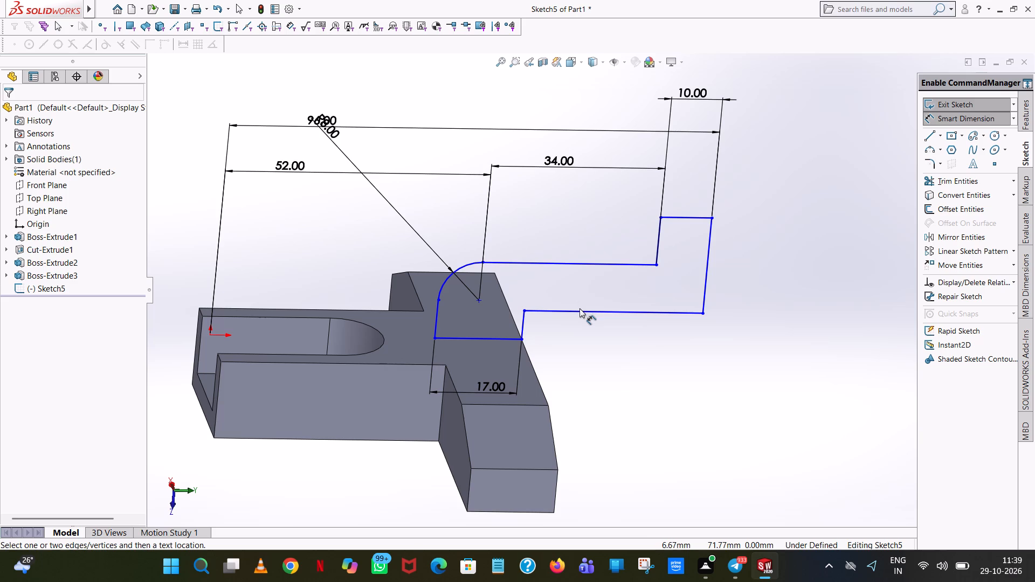
{"action": "left_click", "coordinate": [579, 309]}
{"action": "left_click", "coordinate": [590, 353]}
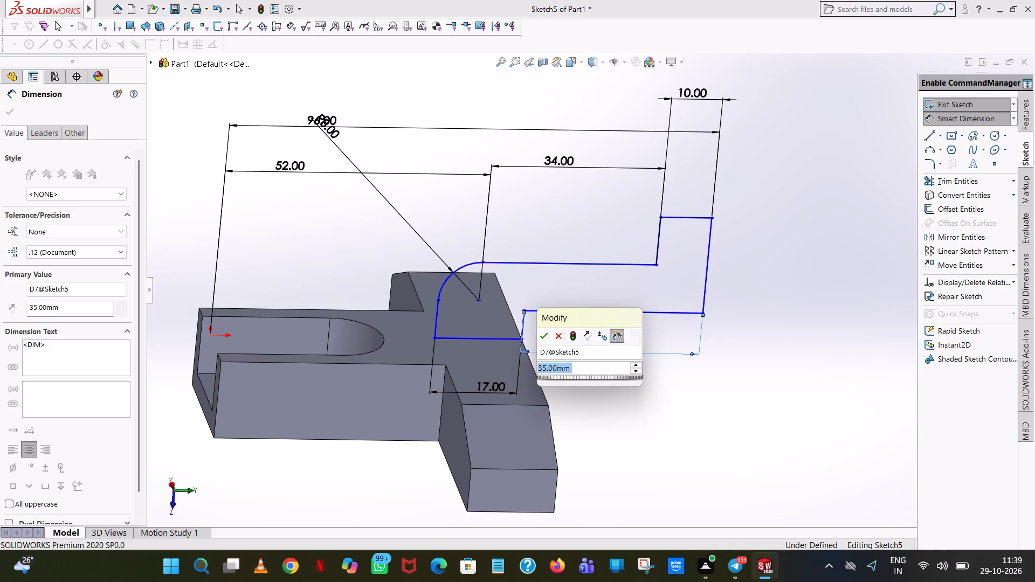
{"action": "left_click", "coordinate": [549, 331]}
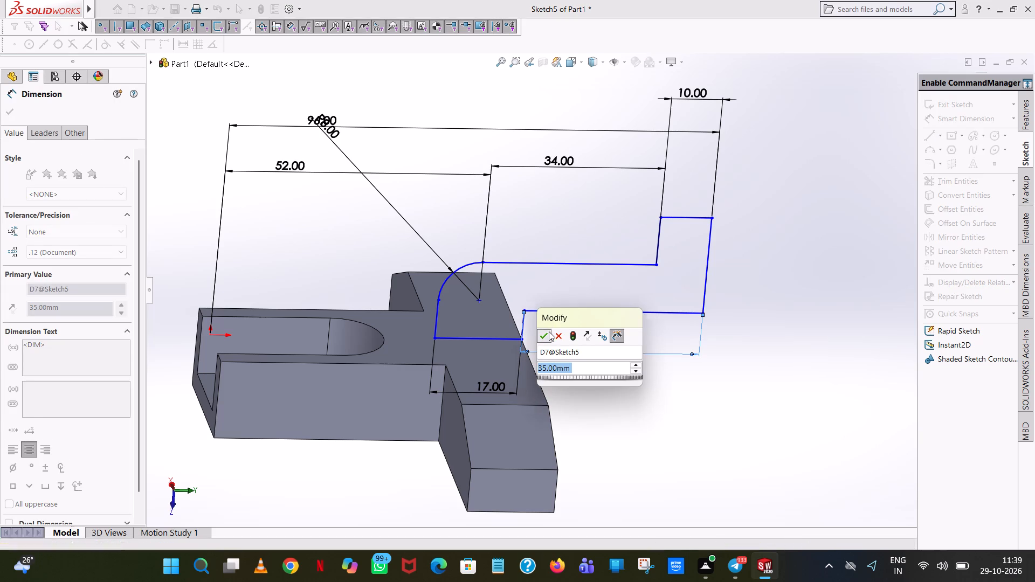
{"action": "left_click", "coordinate": [565, 204]}
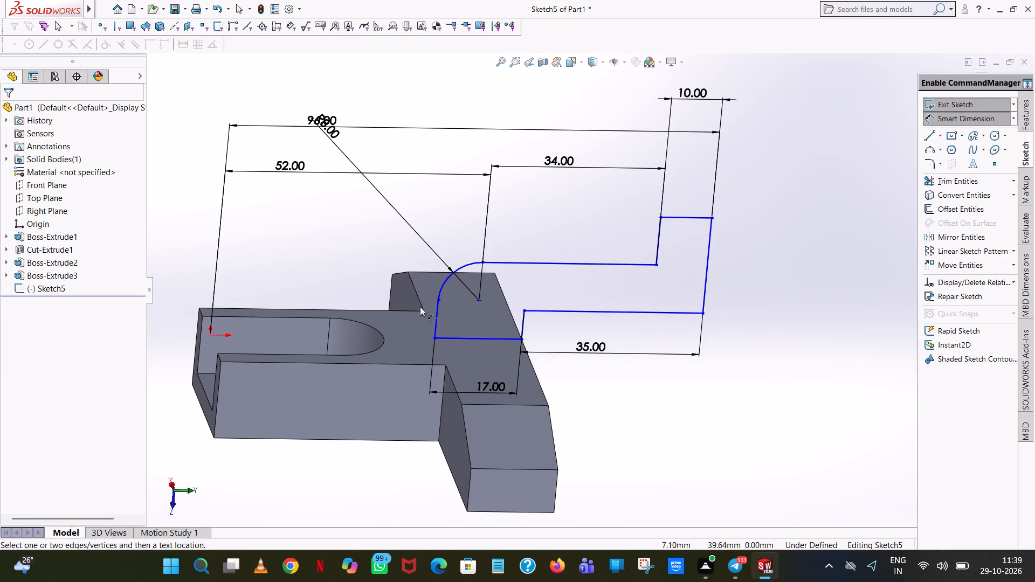
Dimension the short straight edge between the arc and the base line at 8 mm.
{"action": "left_click", "coordinate": [435, 318]}
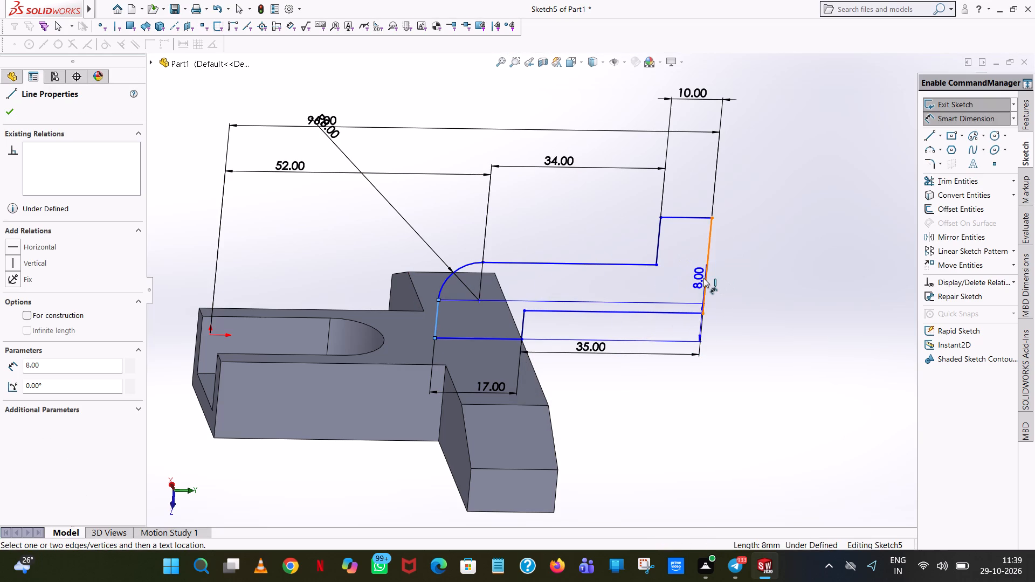
{"action": "left_click", "coordinate": [702, 277]}
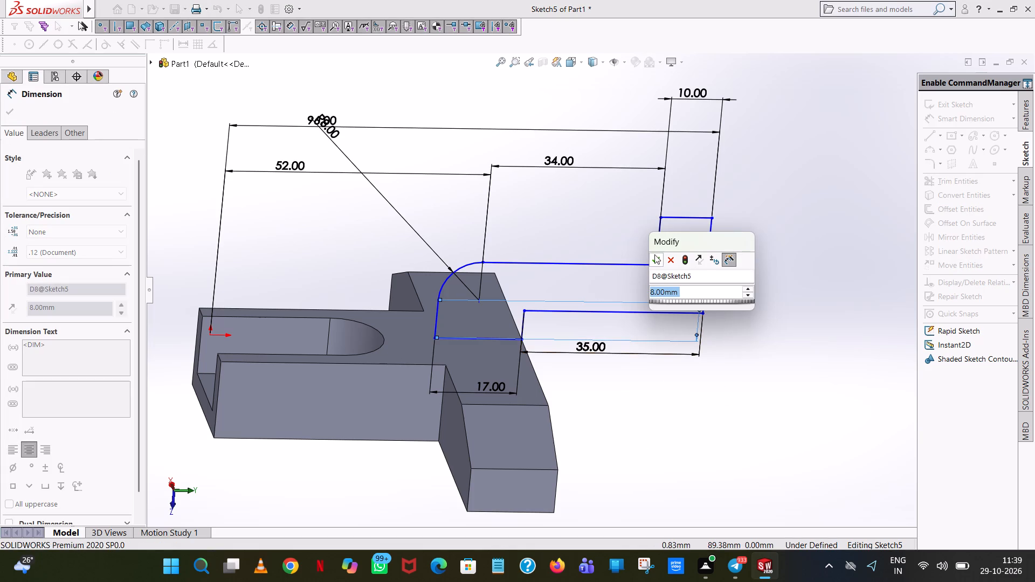
{"action": "left_click", "coordinate": [654, 252]}
{"action": "left_click", "coordinate": [654, 254]}
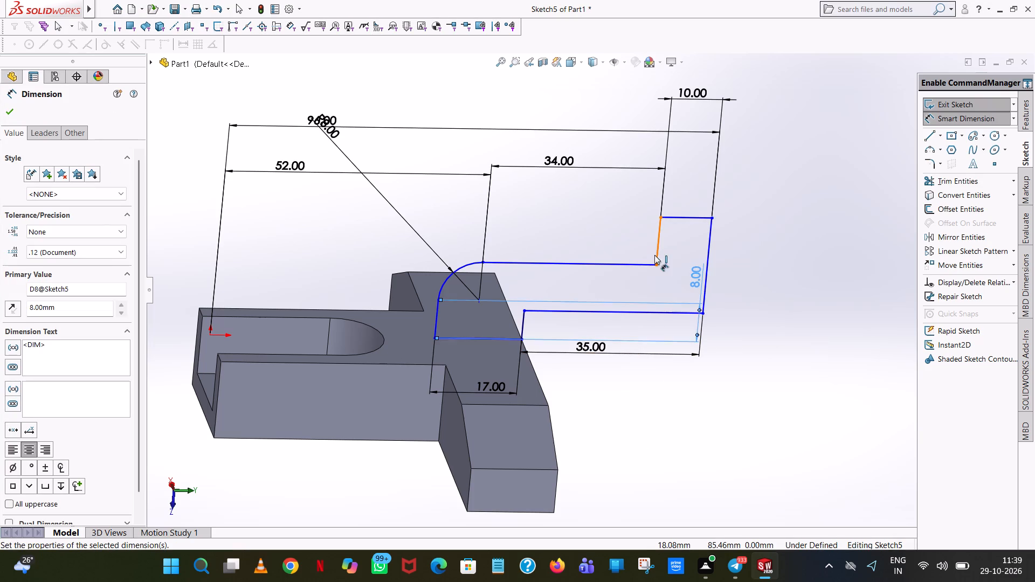
{"action": "left_click", "coordinate": [679, 257]}
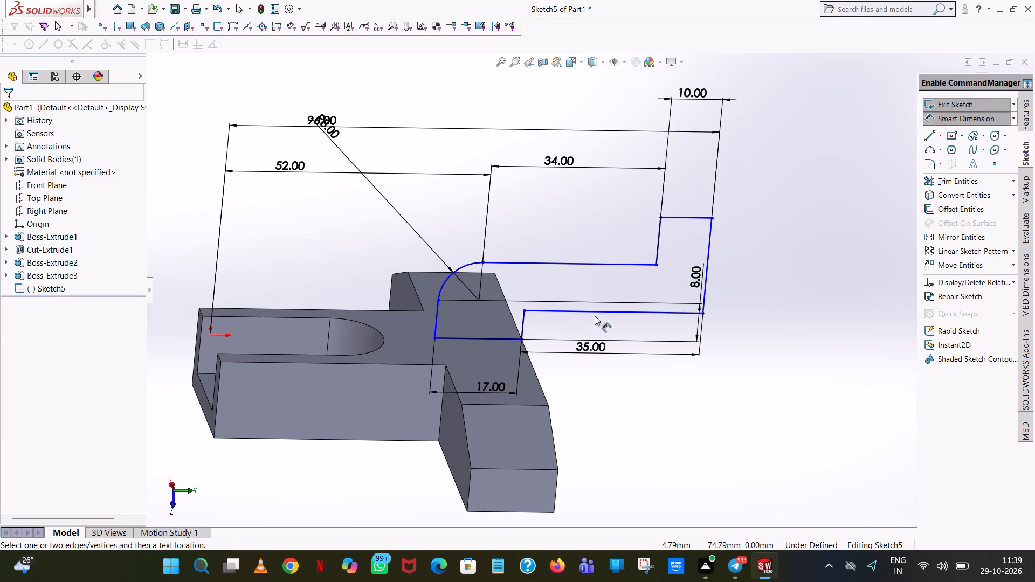
Dimension the offset between the 35 mm arm edge and the adjacent corner of the base line at 6 mm.
{"action": "left_click", "coordinate": [597, 311]}
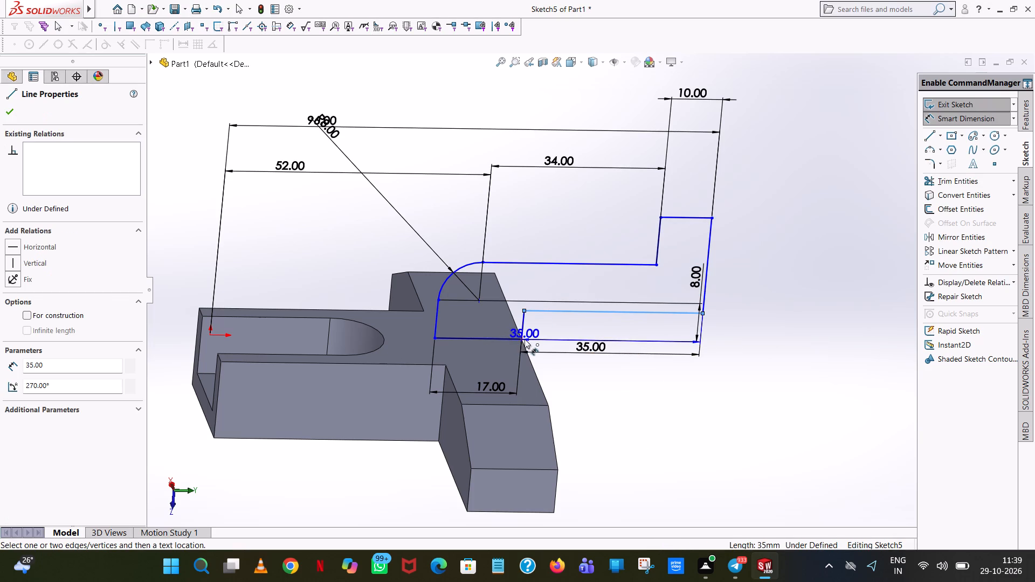
{"action": "left_click", "coordinate": [525, 339]}
{"action": "left_click", "coordinate": [762, 320]}
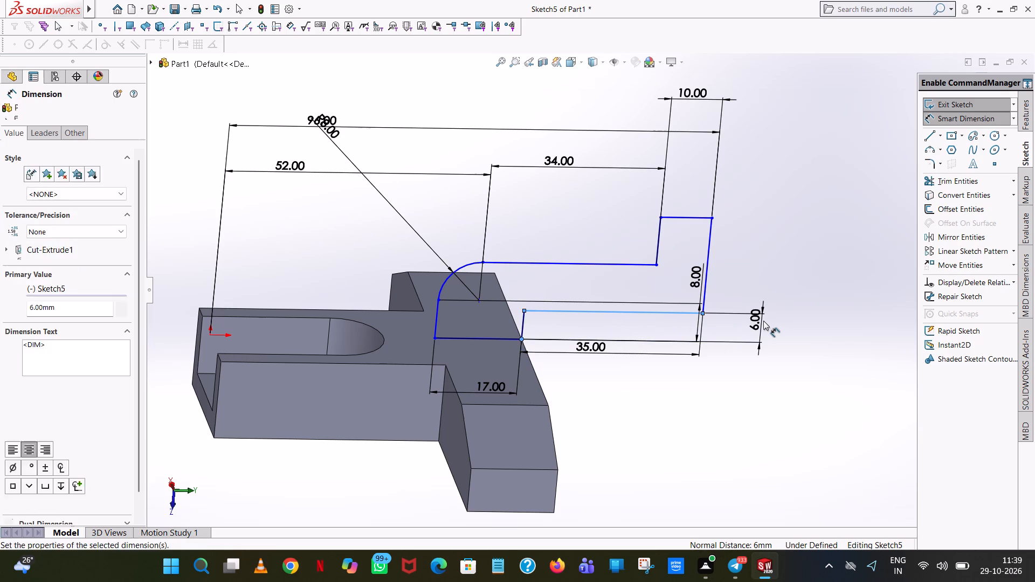
{"action": "left_click", "coordinate": [715, 306]}
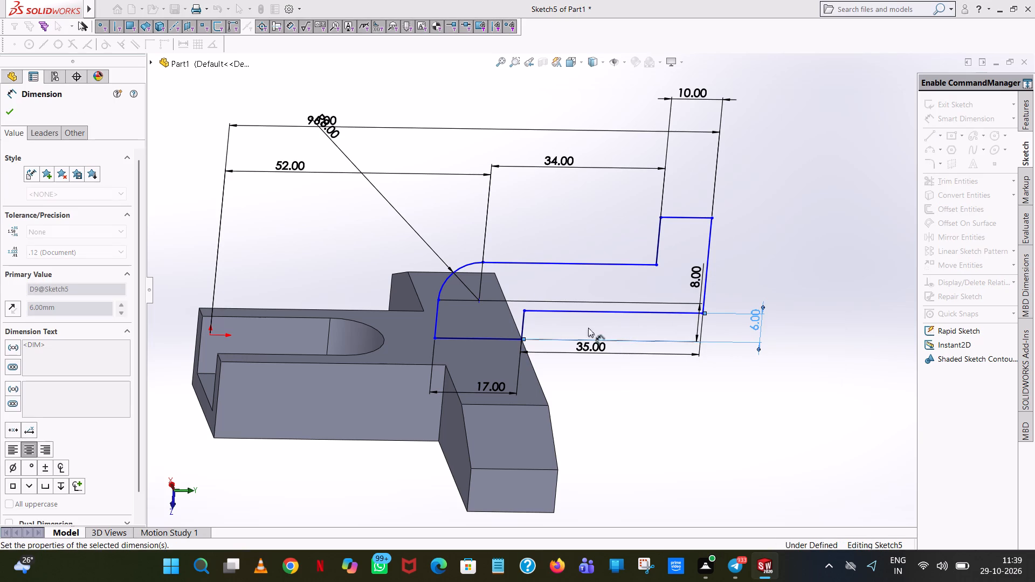
Dimension the distance from the base line to the 34 mm arm edge at 16 mm.
{"action": "left_click", "coordinate": [511, 339]}
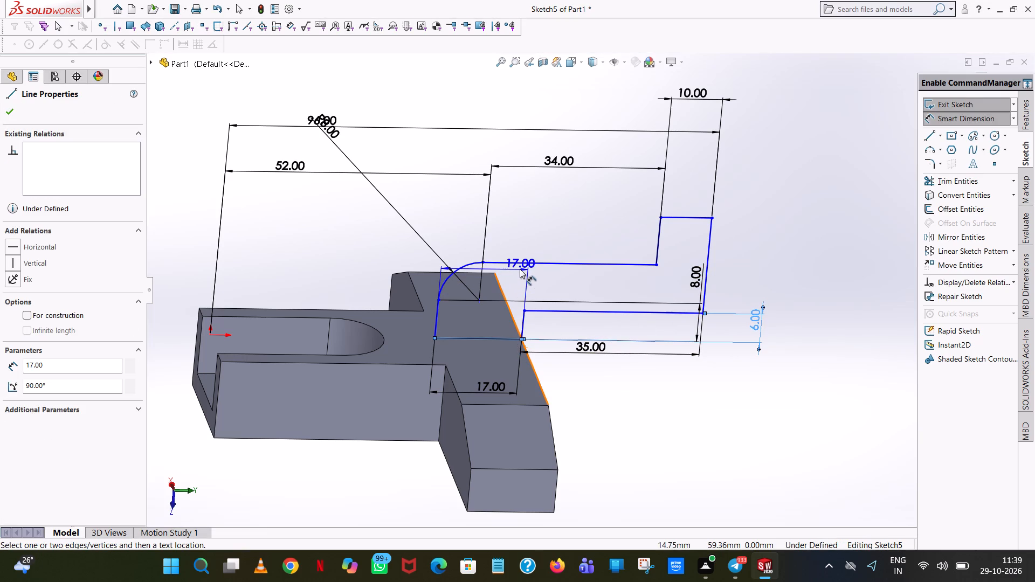
{"action": "left_click", "coordinate": [521, 262]}
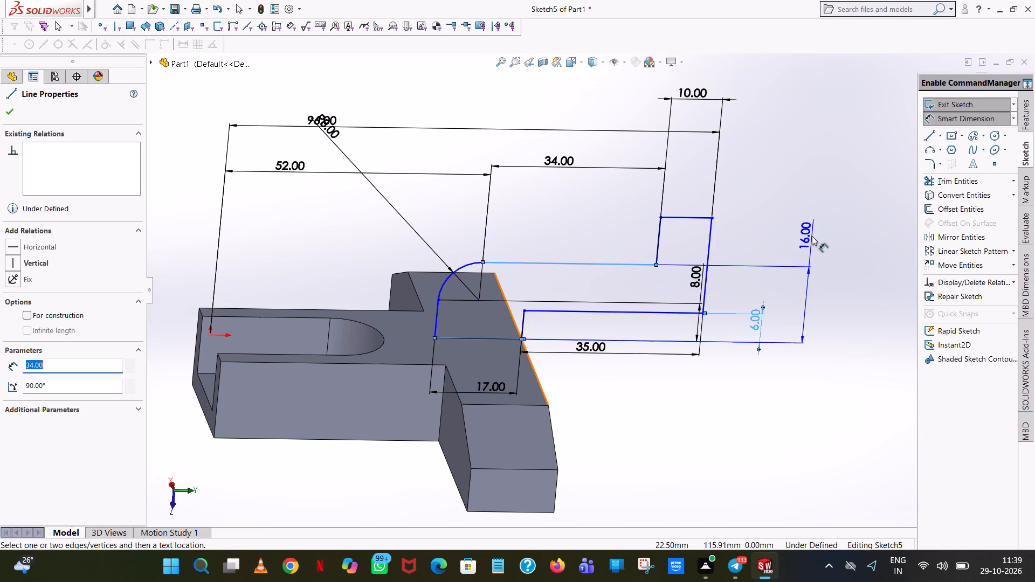
{"action": "left_click_drag", "start_coordinate": [812, 236], "coordinate": [823, 235]}
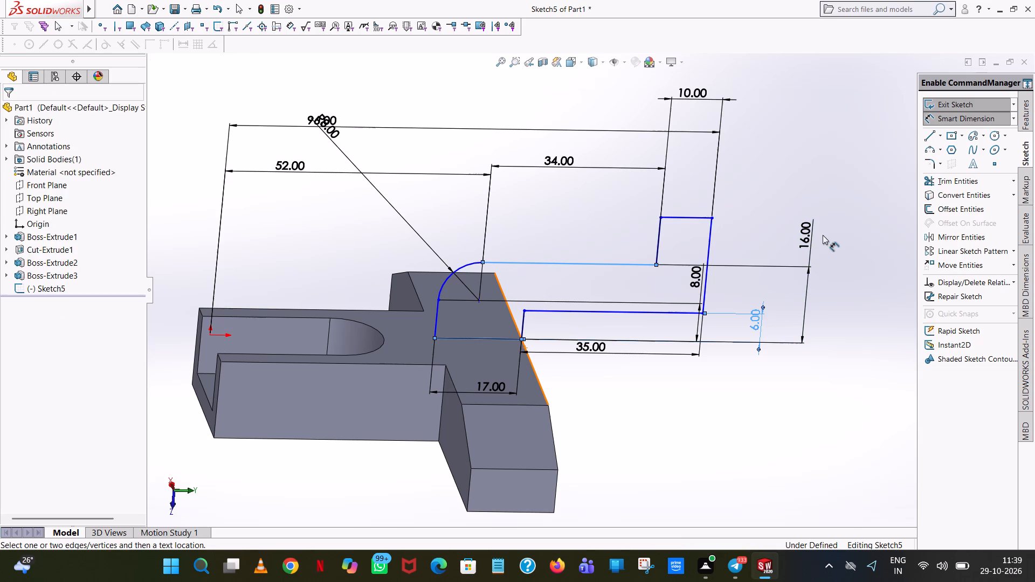
{"action": "left_click", "coordinate": [770, 220]}
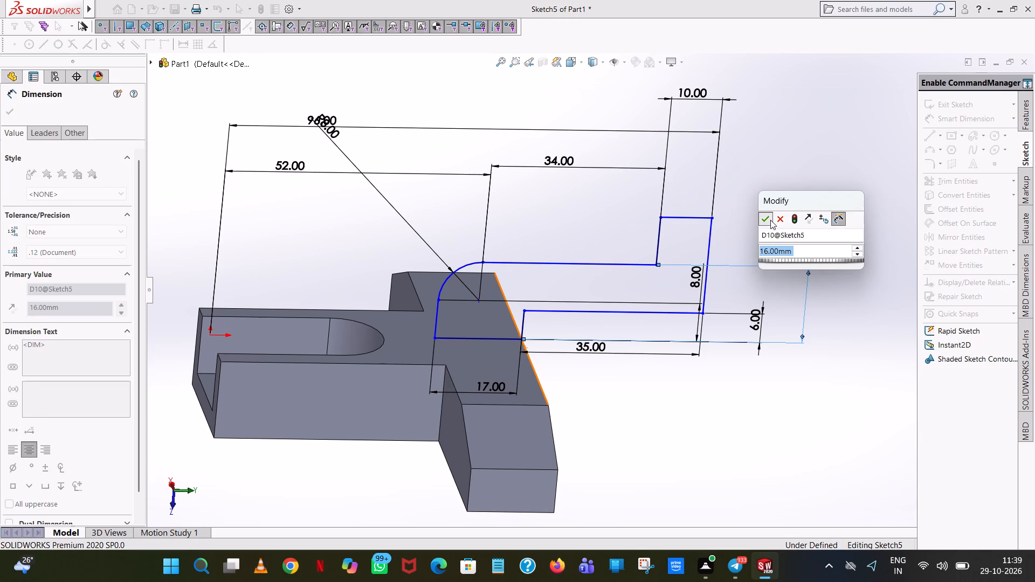
{"action": "left_click", "coordinate": [809, 158]}
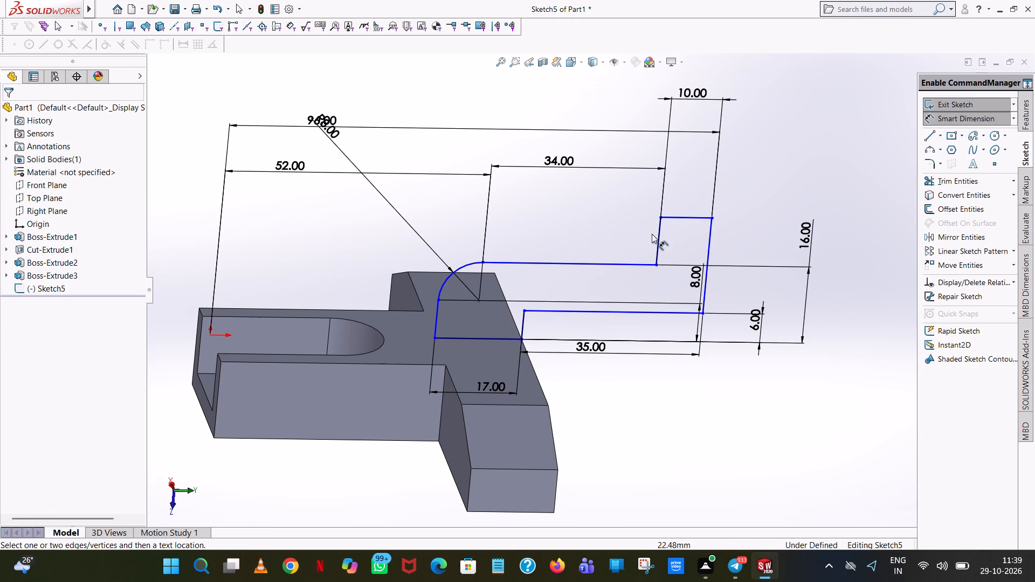
Dimension the distance from the origin to the hook's short inner edge at 86 mm.
{"action": "left_click", "coordinate": [660, 234]}
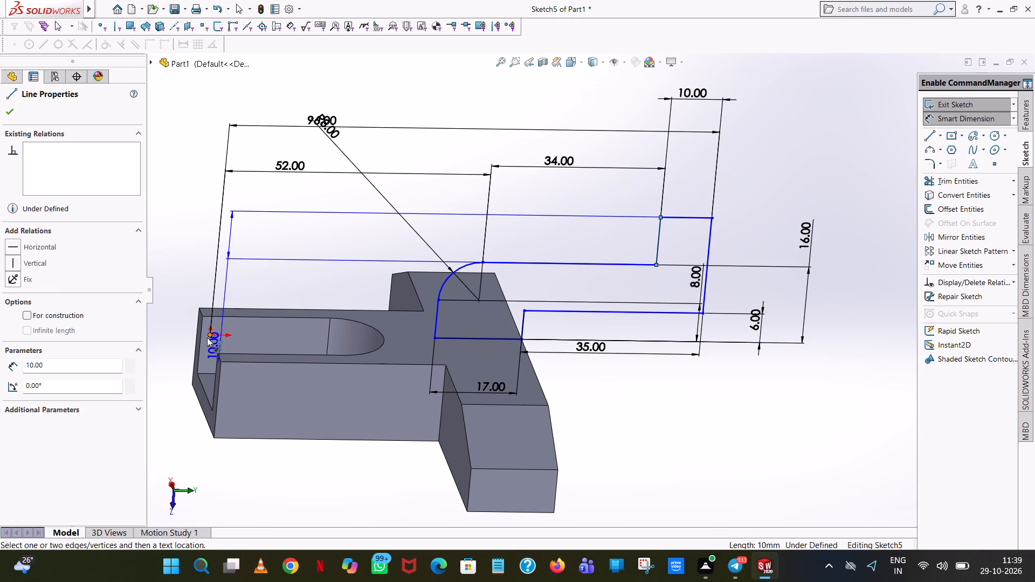
{"action": "left_click", "coordinate": [208, 334]}
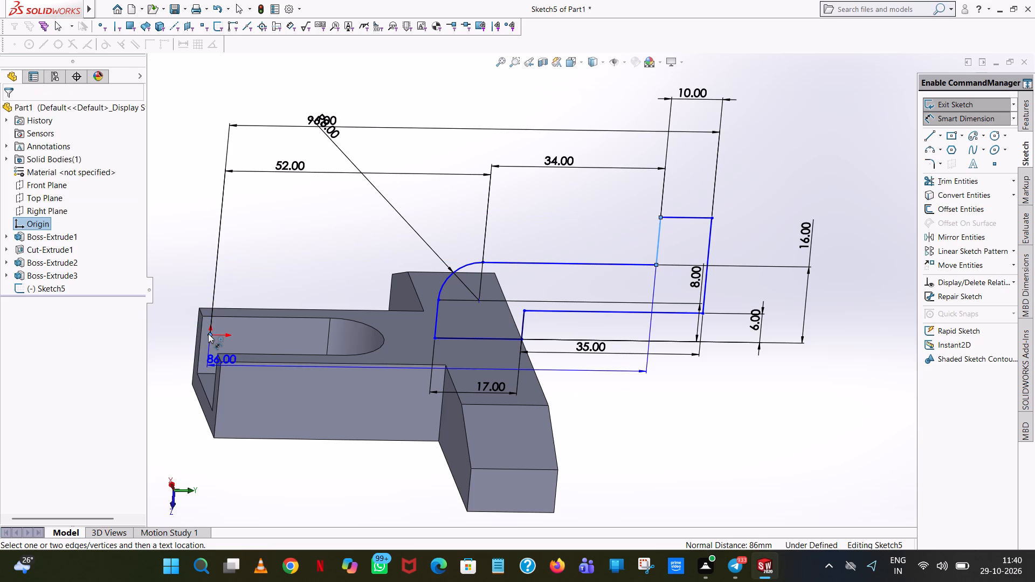
{"action": "left_click", "coordinate": [294, 102]}
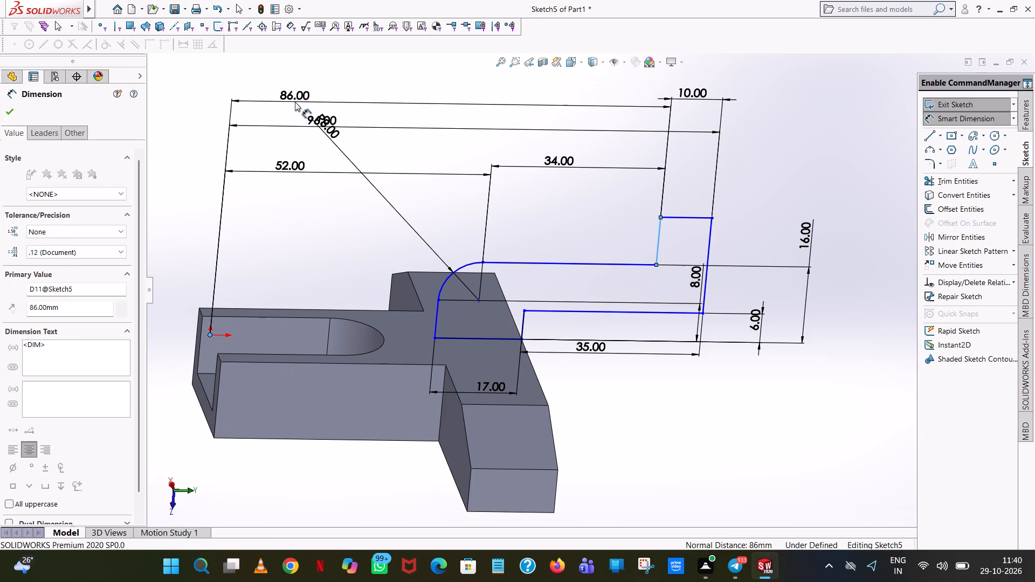
{"action": "left_click", "coordinate": [243, 81]}
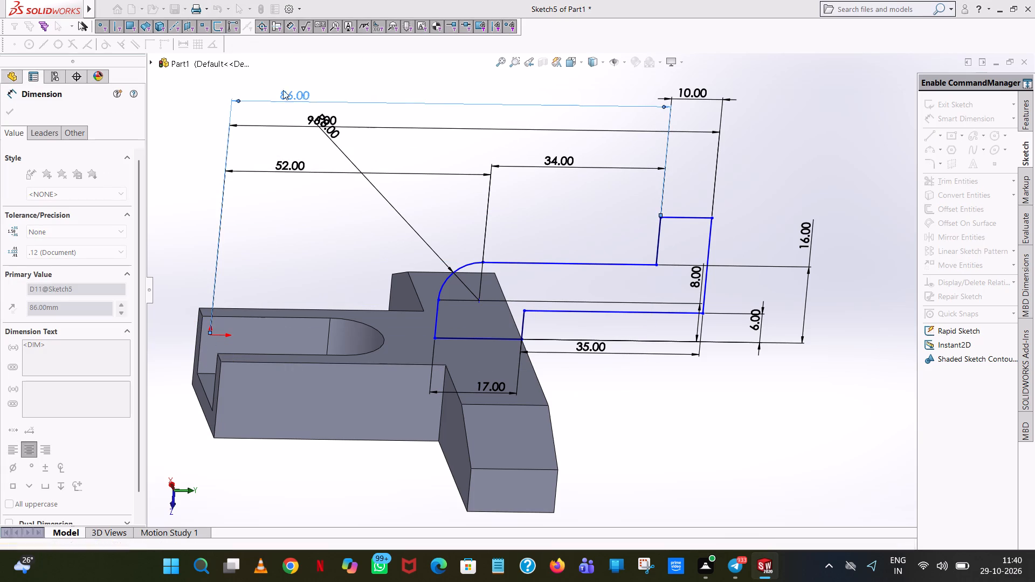
{"action": "left_click", "coordinate": [545, 210]}
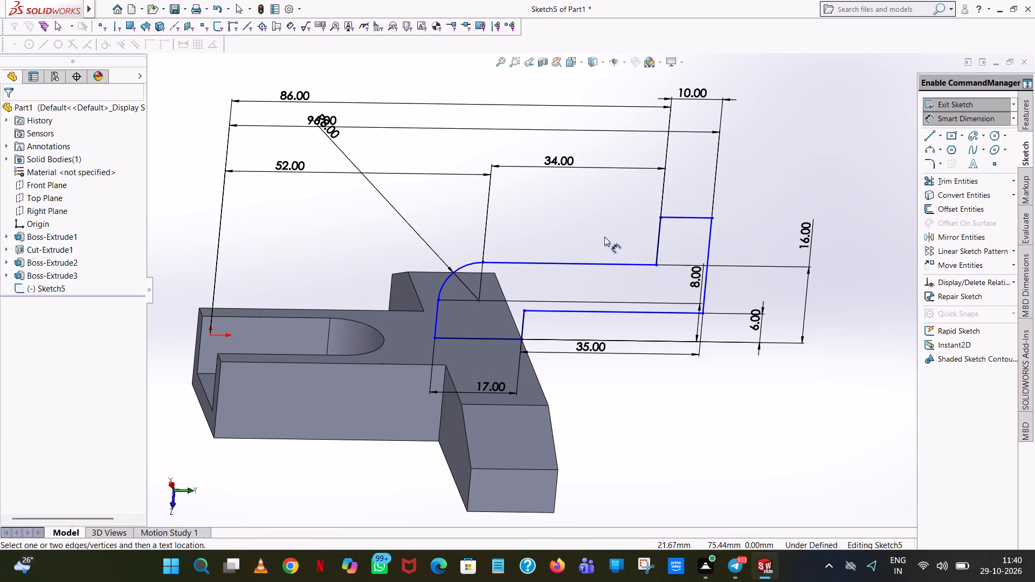
Extrude the hook-shaped arm profile as a boss, Mid Plane, 35 mm deep, merged with the block.
{"action": "middle_click_drag", "start_coordinate": [603, 235], "coordinate": [590, 173]}
{"action": "middle_click_drag", "start_coordinate": [590, 173], "coordinate": [590, 176]}
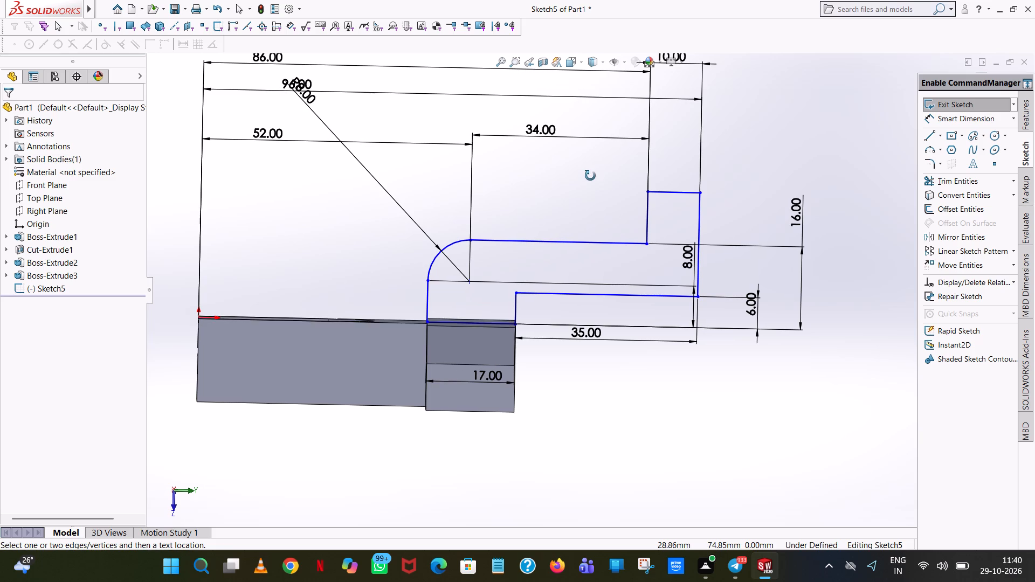
{"action": "middle_click_drag", "start_coordinate": [590, 176], "coordinate": [590, 184]}
{"action": "left_click", "coordinate": [1025, 105]}
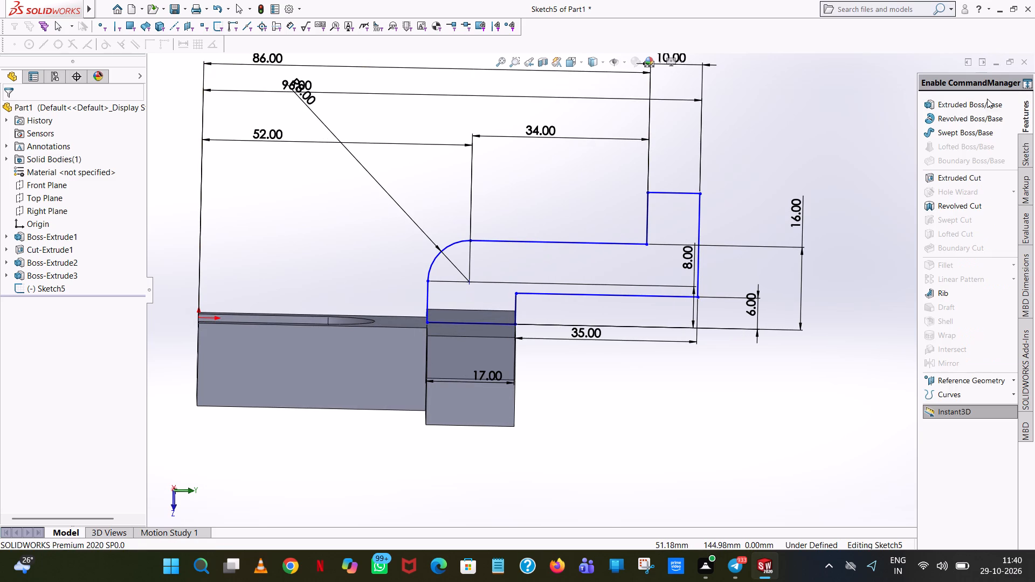
{"action": "left_click", "coordinate": [987, 98]}
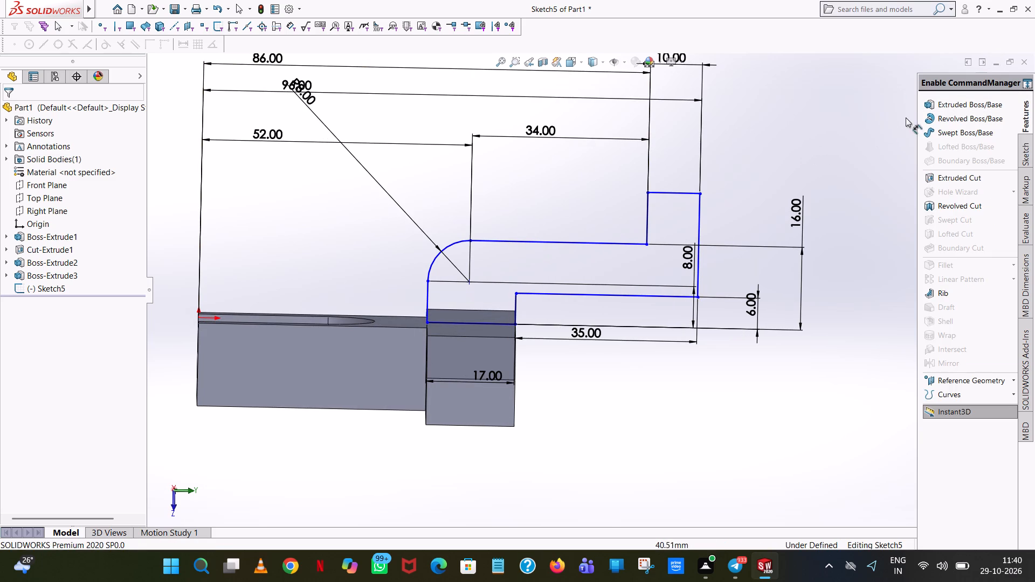
{"action": "left_click", "coordinate": [934, 102]}
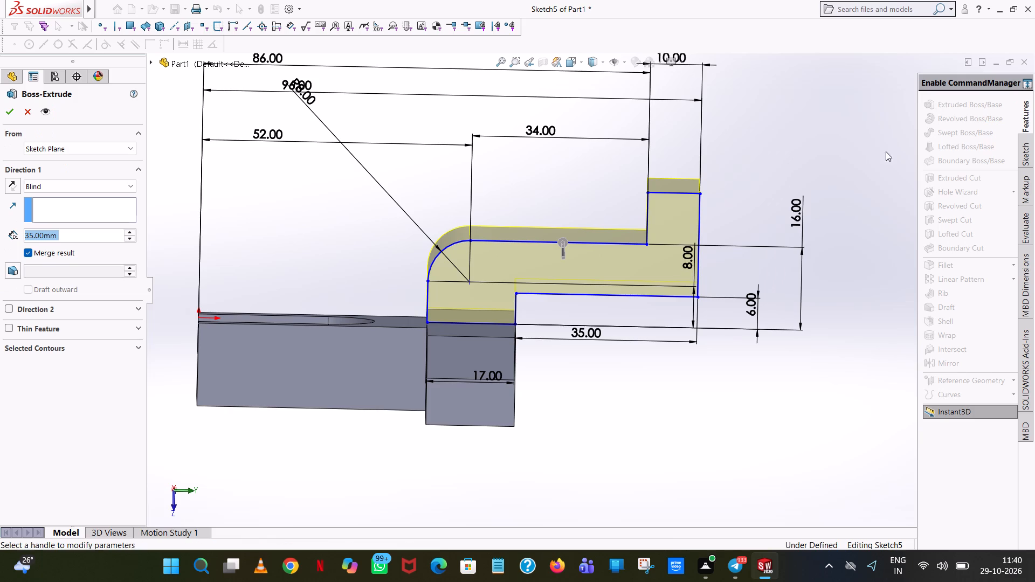
{"action": "scroll", "coordinate": [731, 355], "scroll_direction": "up", "scroll_amount": 1}
{"action": "middle_click_drag", "start_coordinate": [731, 354], "coordinate": [837, 390]}
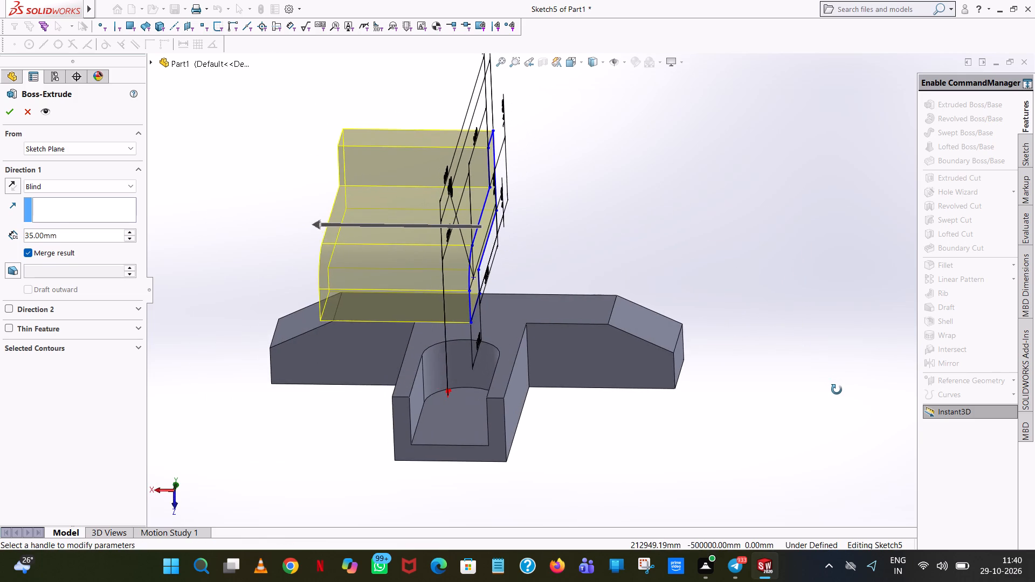
{"action": "middle_click_drag", "start_coordinate": [837, 390], "coordinate": [836, 390]}
{"action": "scroll", "coordinate": [836, 384], "scroll_direction": "up", "scroll_amount": 1}
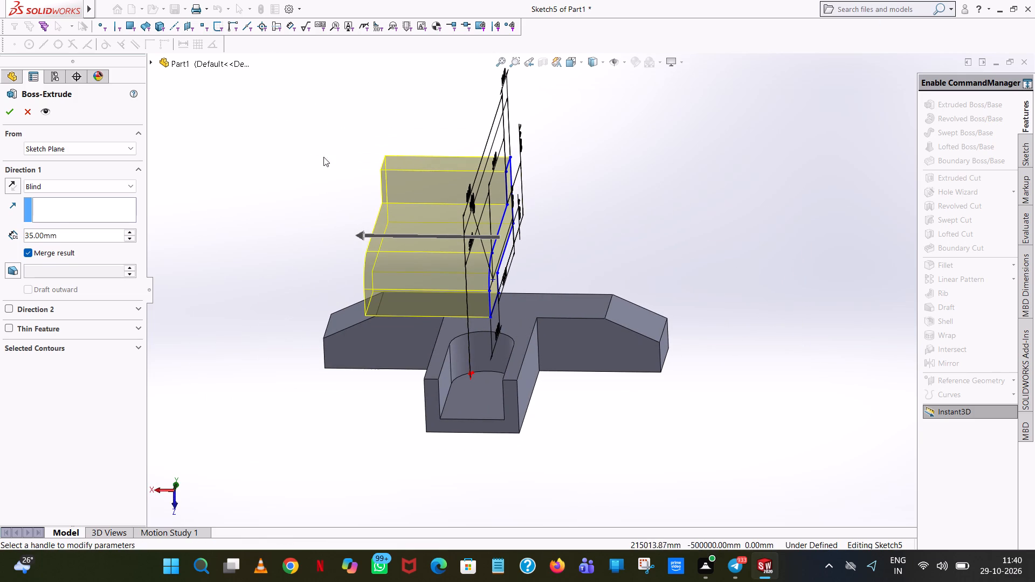
{"action": "left_click", "coordinate": [34, 183]}
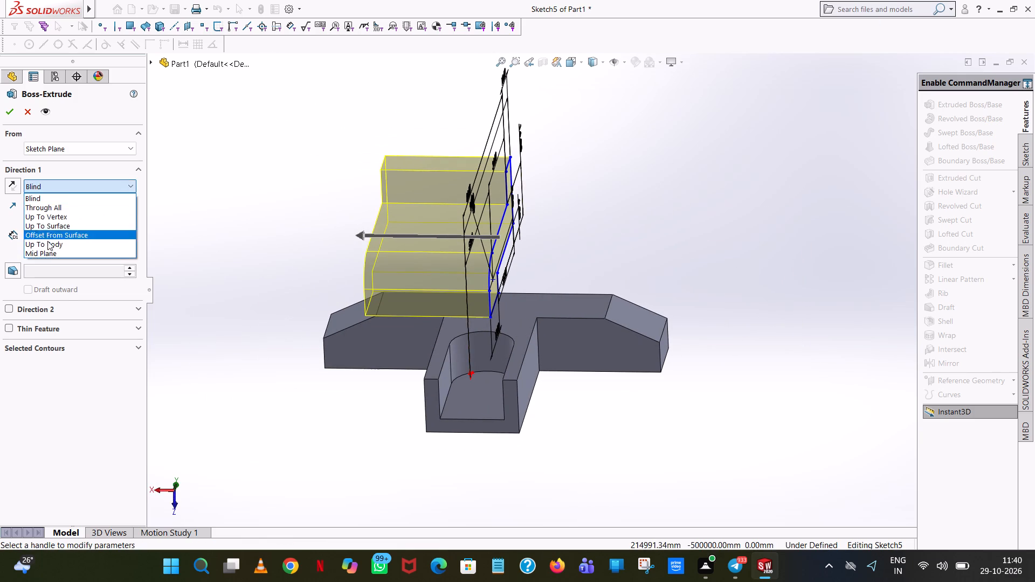
{"action": "left_click", "coordinate": [51, 253]}
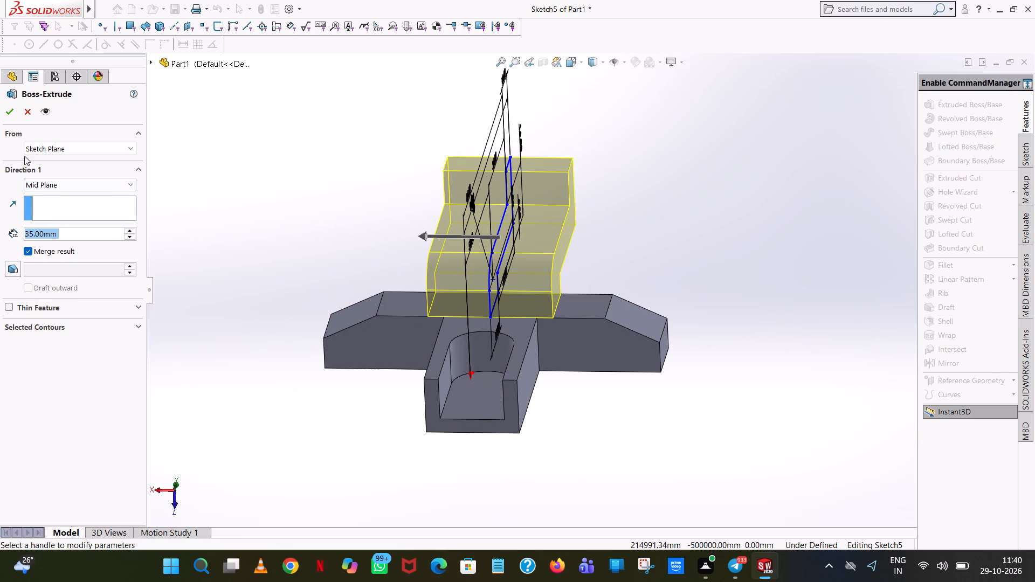
{"action": "left_click", "coordinate": [11, 107]}
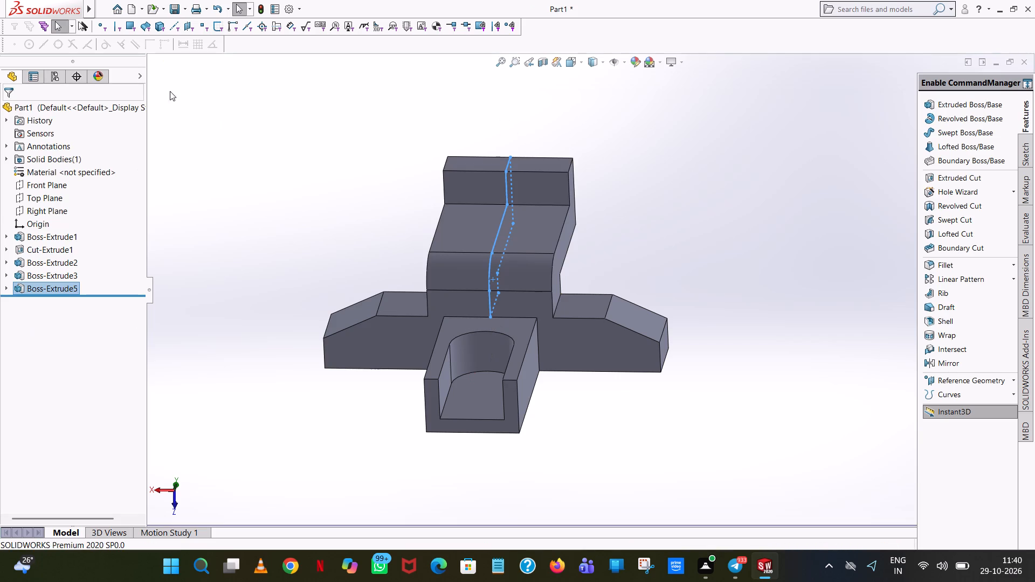
Examine the extruded arm and how it joins the slotted block from several sides.
{"action": "left_click", "coordinate": [655, 266]}
{"action": "middle_click_drag", "start_coordinate": [653, 265], "coordinate": [563, 250]}
{"action": "scroll", "coordinate": [649, 265], "scroll_direction": "up", "scroll_amount": 1}
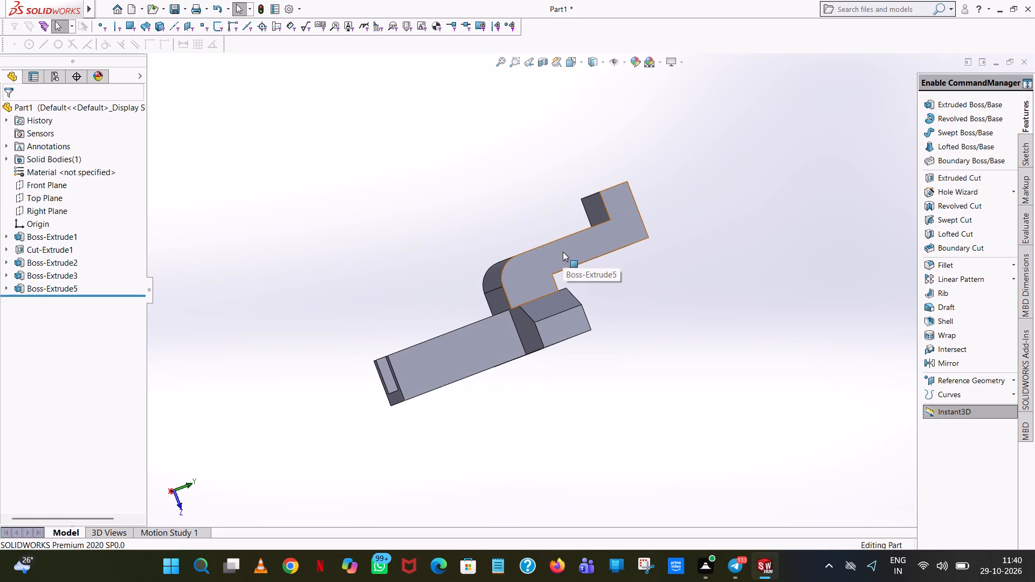
{"action": "scroll", "coordinate": [654, 315], "scroll_direction": "up", "scroll_amount": 1}
{"action": "middle_click_drag", "start_coordinate": [655, 315], "coordinate": [656, 316]}
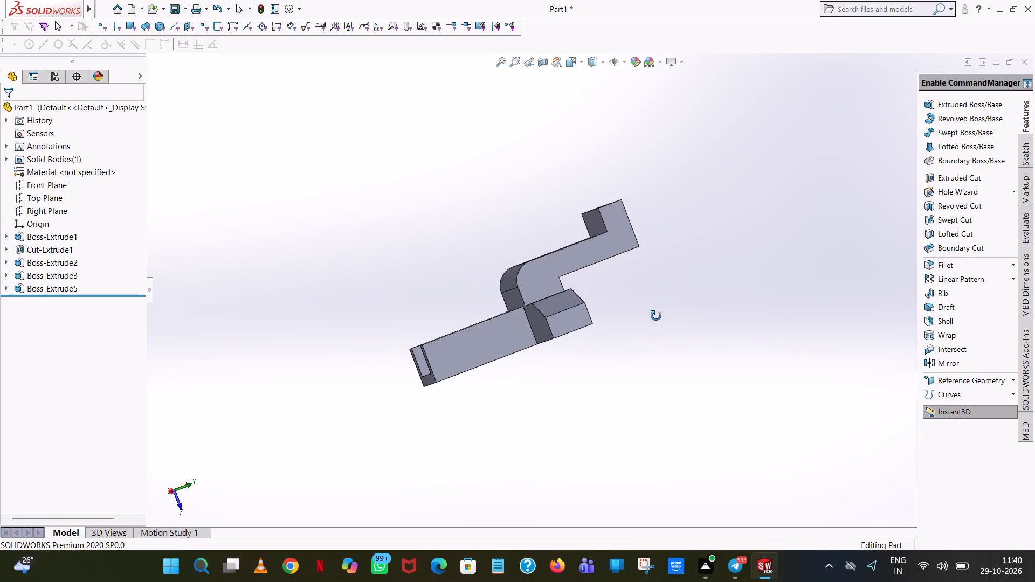
{"action": "middle_click_drag", "start_coordinate": [656, 316], "coordinate": [697, 375]}
{"action": "scroll", "coordinate": [548, 245], "scroll_direction": "down", "scroll_amount": 1}
{"action": "middle_click_drag", "start_coordinate": [548, 245], "coordinate": [647, 371]}
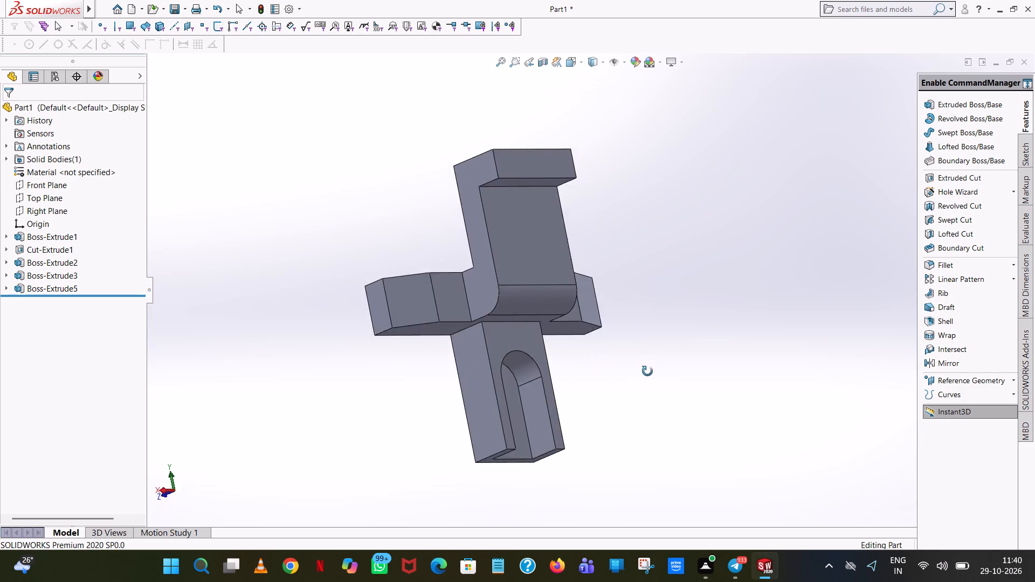
{"action": "middle_click_drag", "start_coordinate": [647, 371], "coordinate": [578, 253]}
{"action": "scroll", "coordinate": [502, 203], "scroll_direction": "down", "scroll_amount": 2}
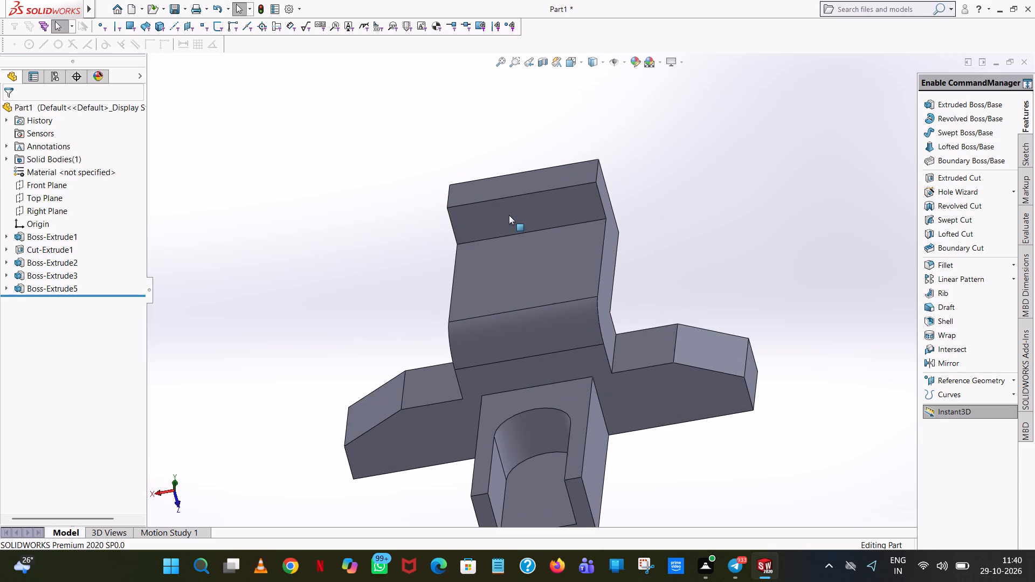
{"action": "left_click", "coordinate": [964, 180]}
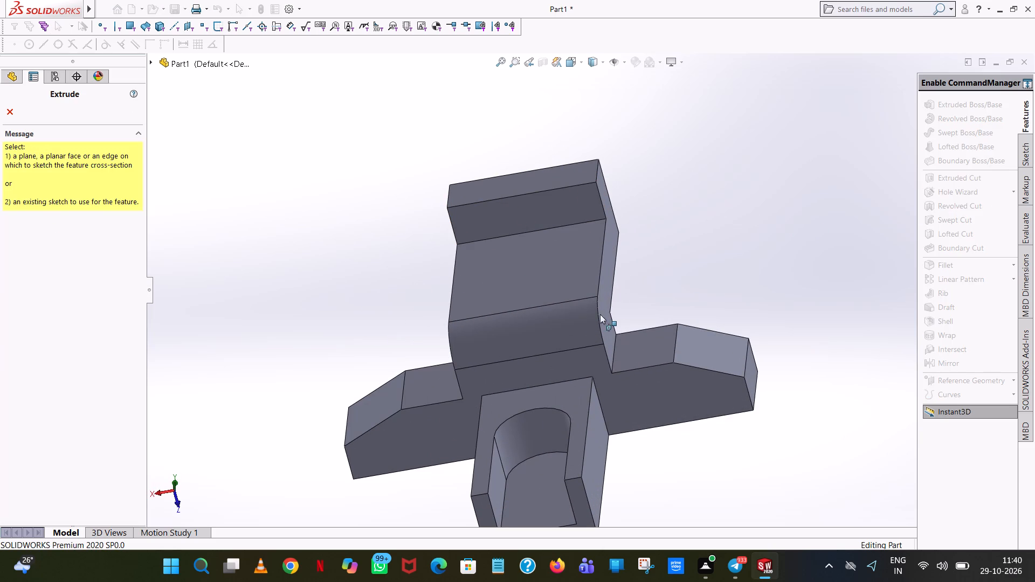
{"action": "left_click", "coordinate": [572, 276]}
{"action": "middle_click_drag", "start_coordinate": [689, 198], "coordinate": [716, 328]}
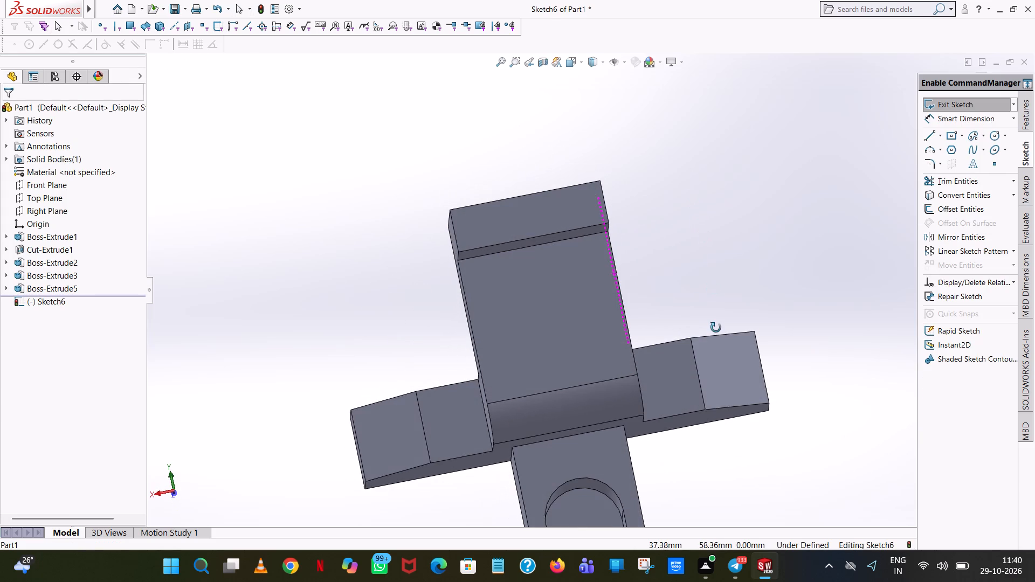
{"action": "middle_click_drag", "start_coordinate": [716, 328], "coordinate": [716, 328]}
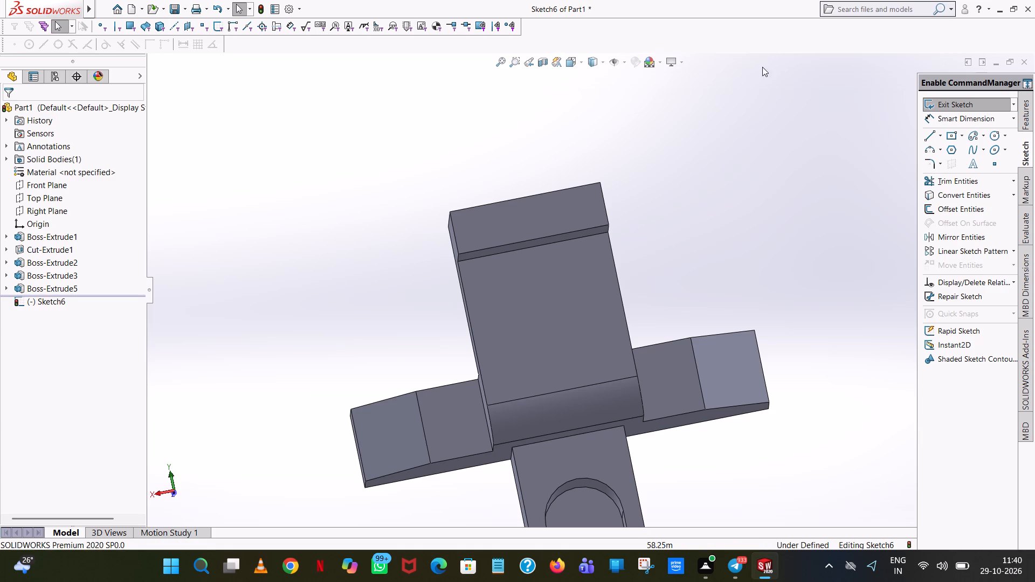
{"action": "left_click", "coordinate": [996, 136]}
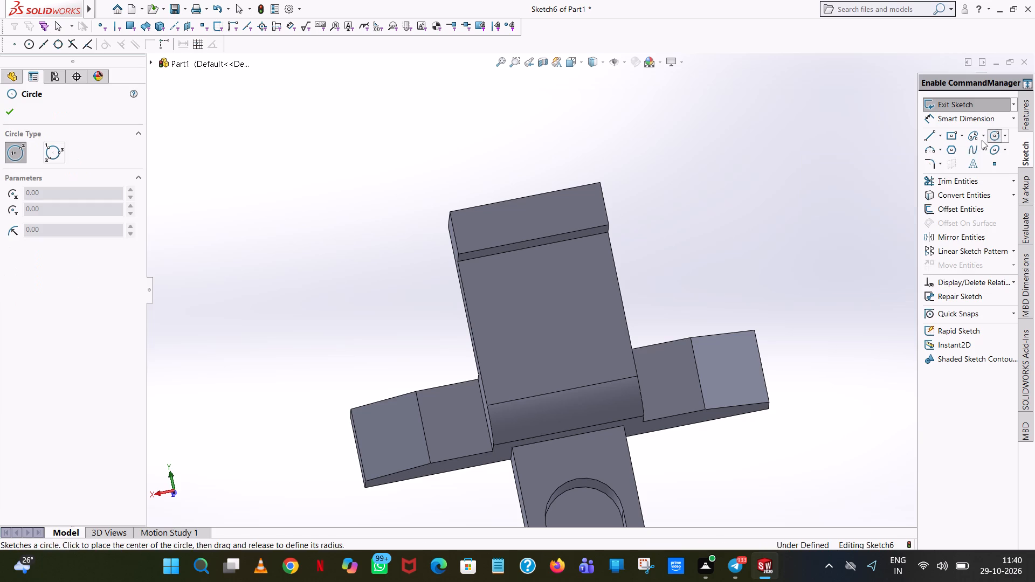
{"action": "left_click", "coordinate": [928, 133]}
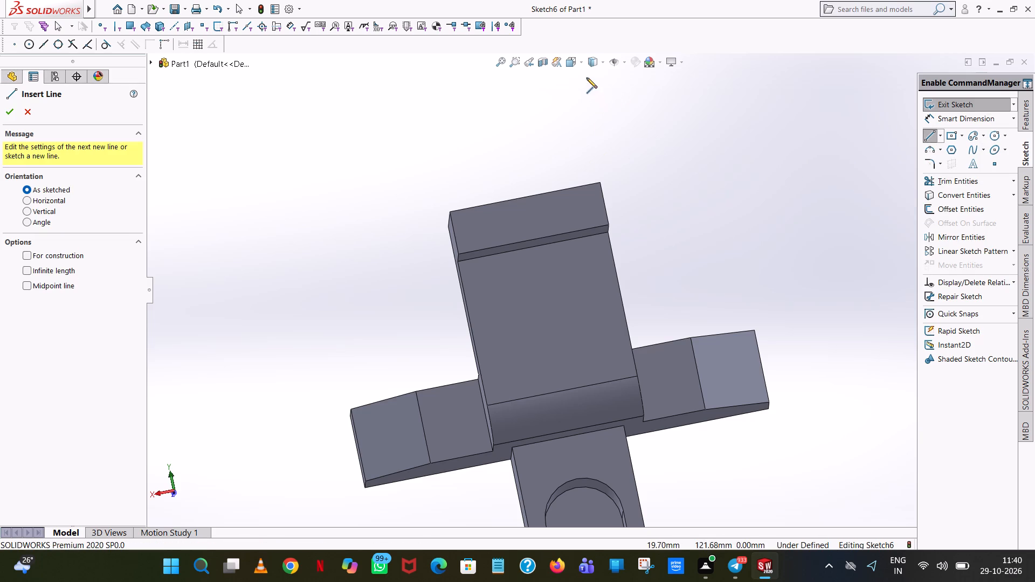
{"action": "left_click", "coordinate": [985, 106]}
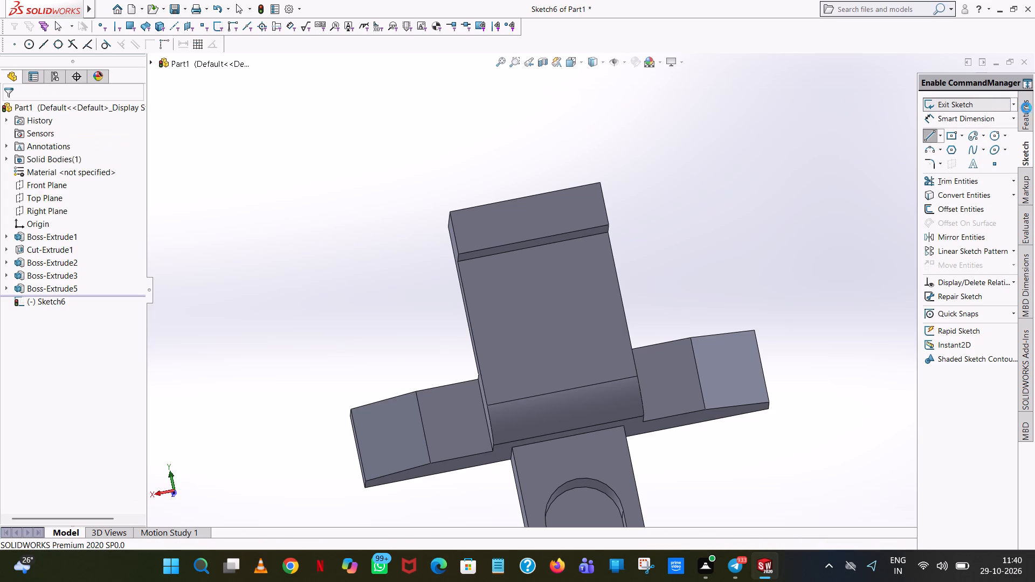
On the arm's flat face, start an Extruded Boss sketch and draw a line about 14 mm long from the middle of the hook lip's edge, perpendicular to it.
{"action": "left_click", "coordinate": [1010, 108]}
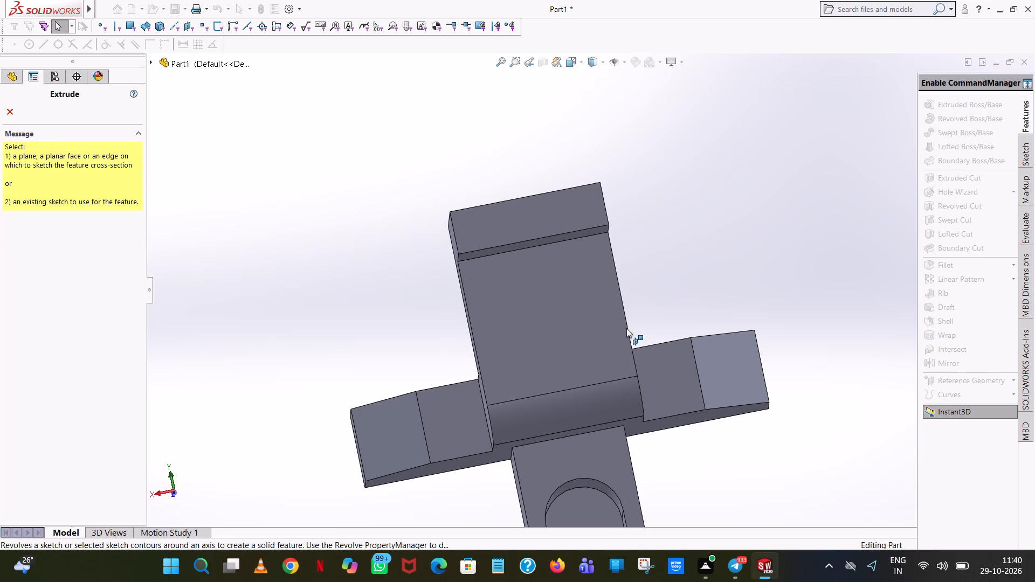
{"action": "left_click", "coordinate": [571, 327]}
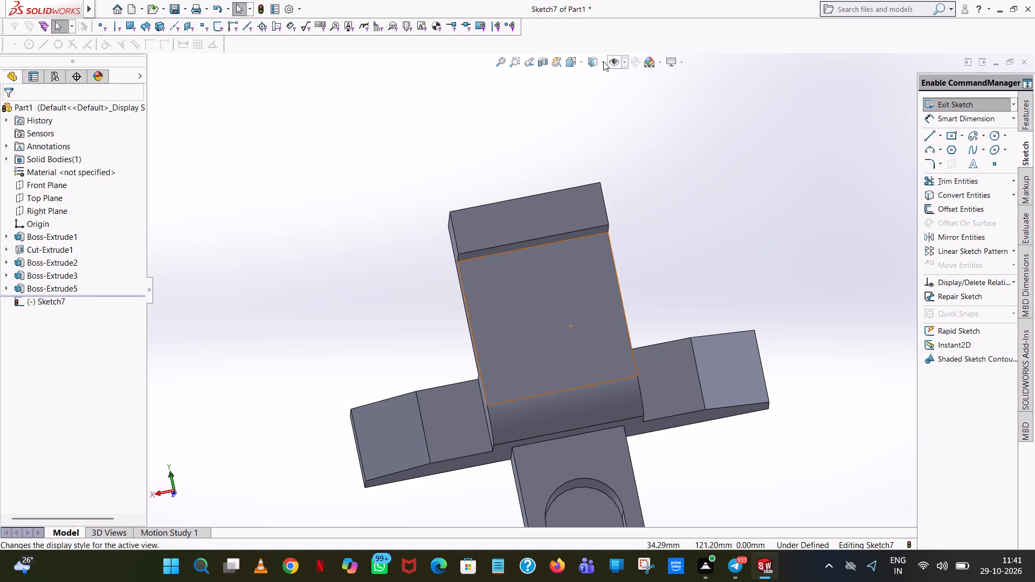
{"action": "left_click", "coordinate": [580, 65]}
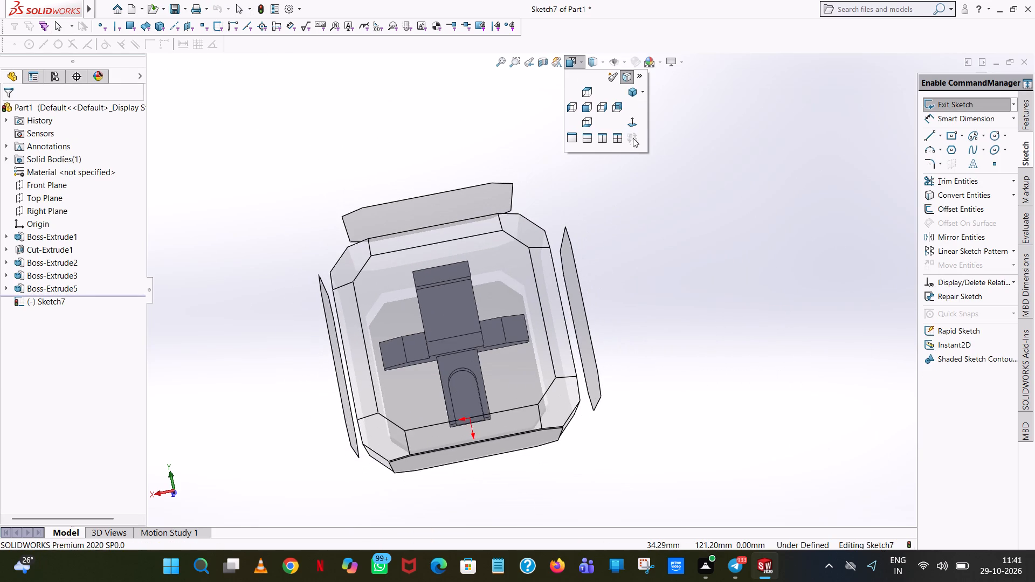
{"action": "left_click", "coordinate": [633, 120]}
{"action": "left_click", "coordinate": [930, 138]}
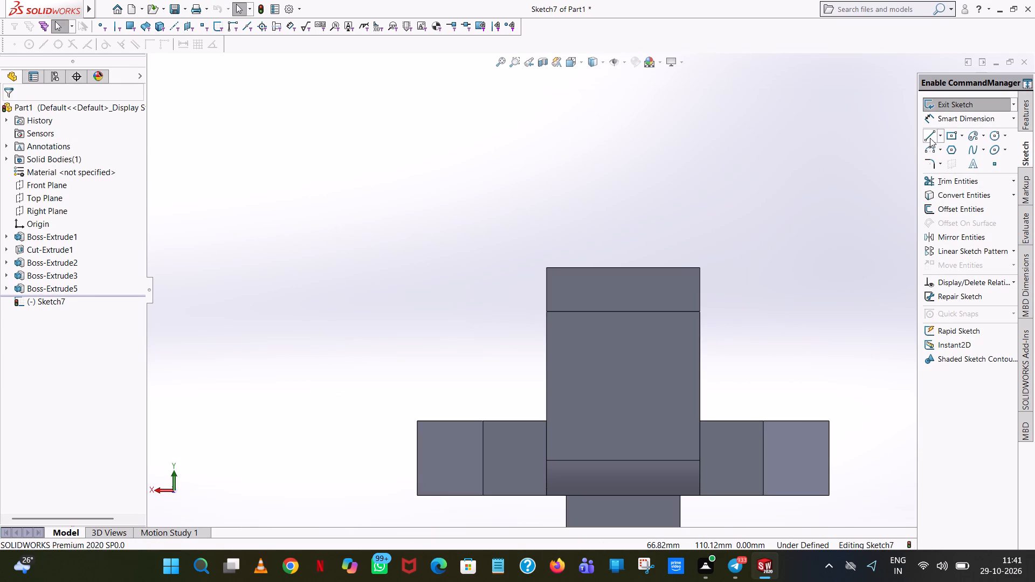
{"action": "left_click", "coordinate": [622, 311]}
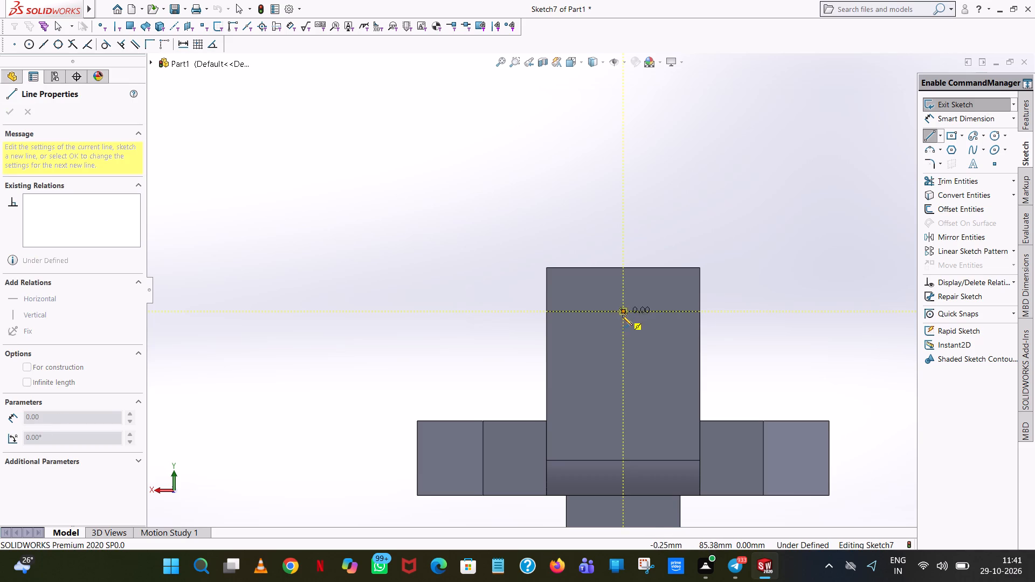
{"action": "left_click", "coordinate": [622, 372]}
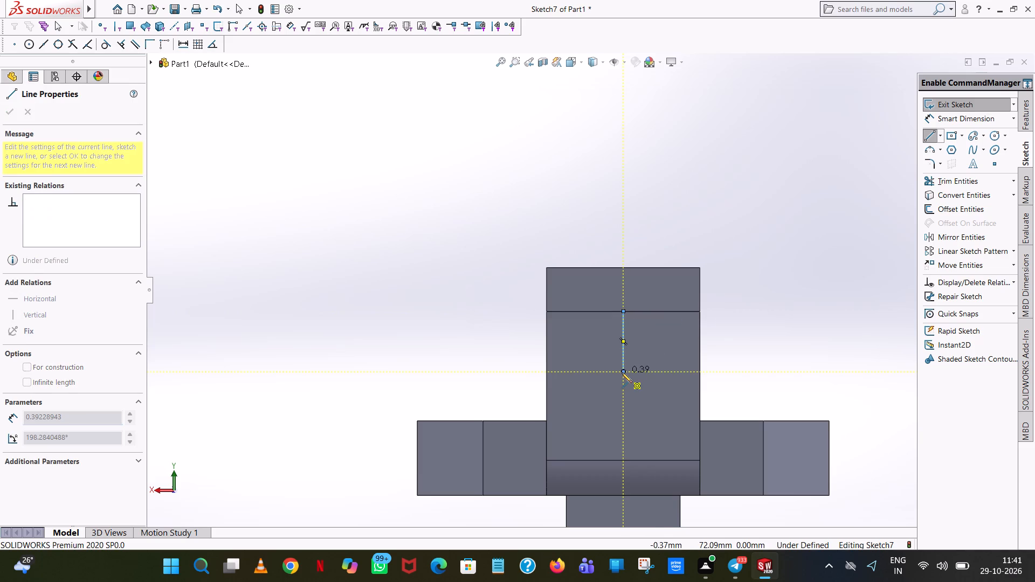
{"action": "right_click", "coordinate": [622, 372]}
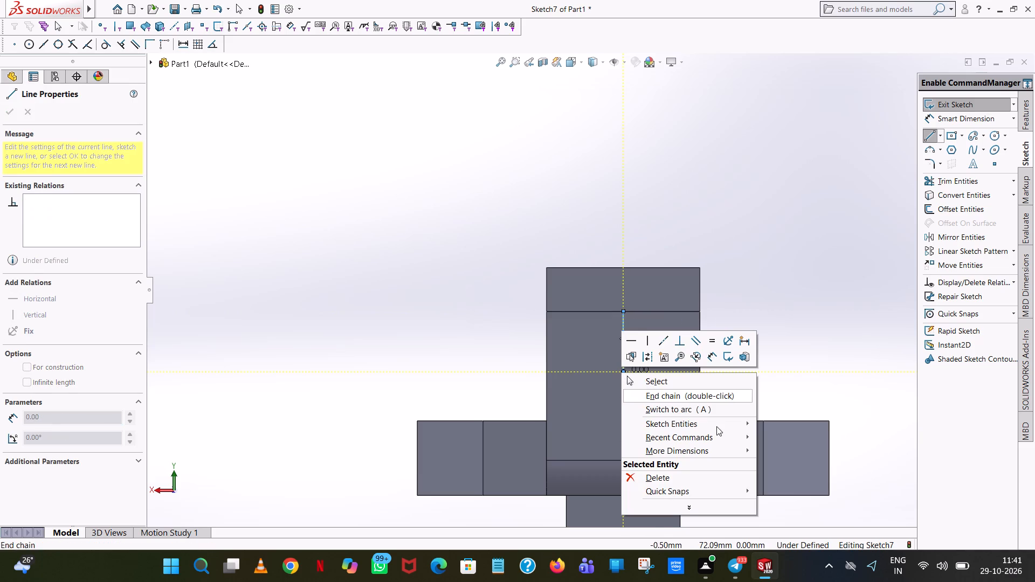
{"action": "left_click", "coordinate": [677, 385]}
Set the length of the line on the arm face to 12.5 mm.
{"action": "left_click", "coordinate": [624, 354]}
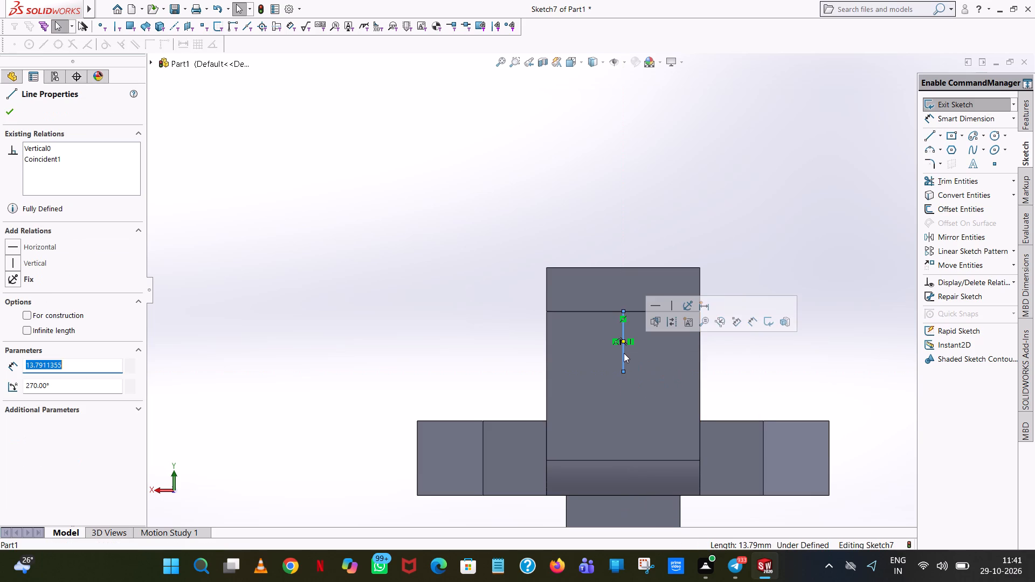
{"action": "type", "text": "12."}
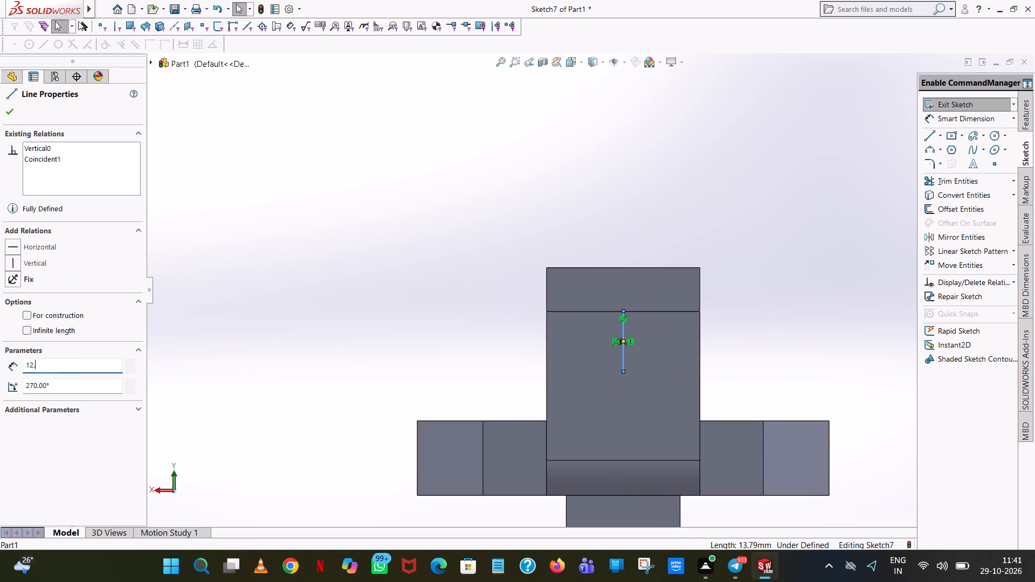
{"action": "key", "text": "5"}
{"action": "key", "text": "Return"}
{"action": "left_click", "coordinate": [629, 174]}
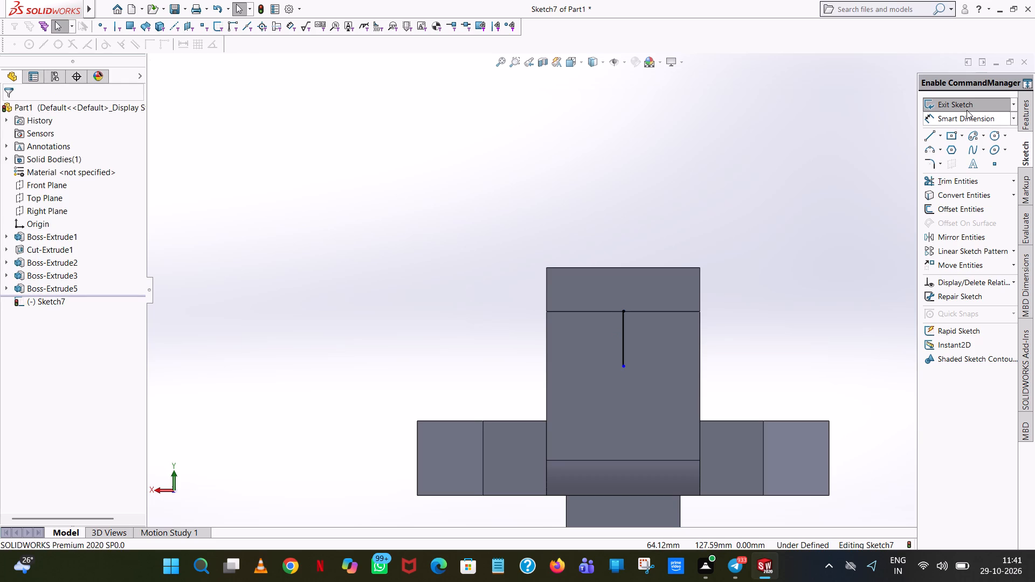
Sketch a circle of 10 mm radius centred on the free end of the line on the arm face.
{"action": "left_click", "coordinate": [993, 133]}
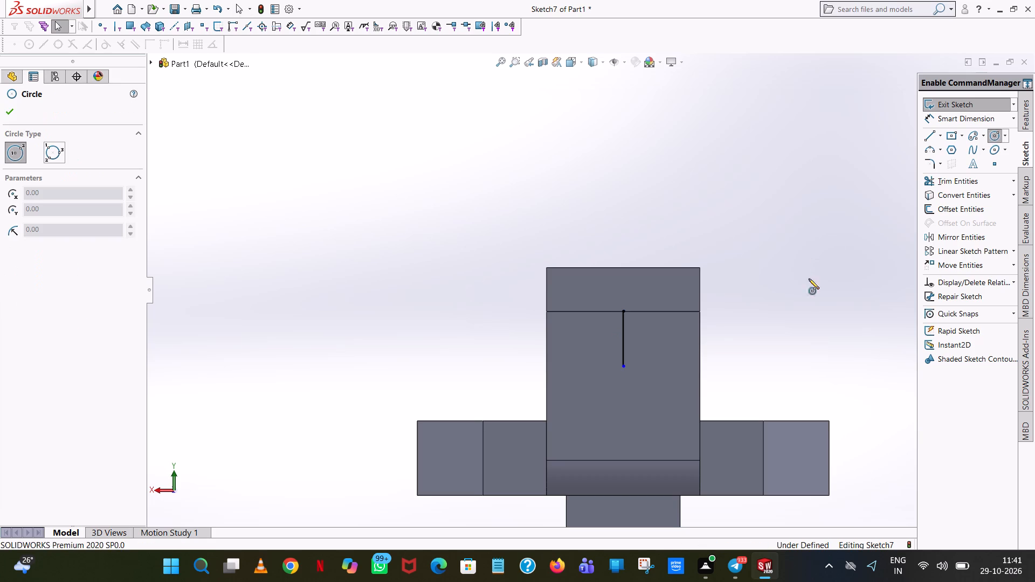
{"action": "left_click", "coordinate": [622, 365]}
{"action": "left_click", "coordinate": [619, 334]}
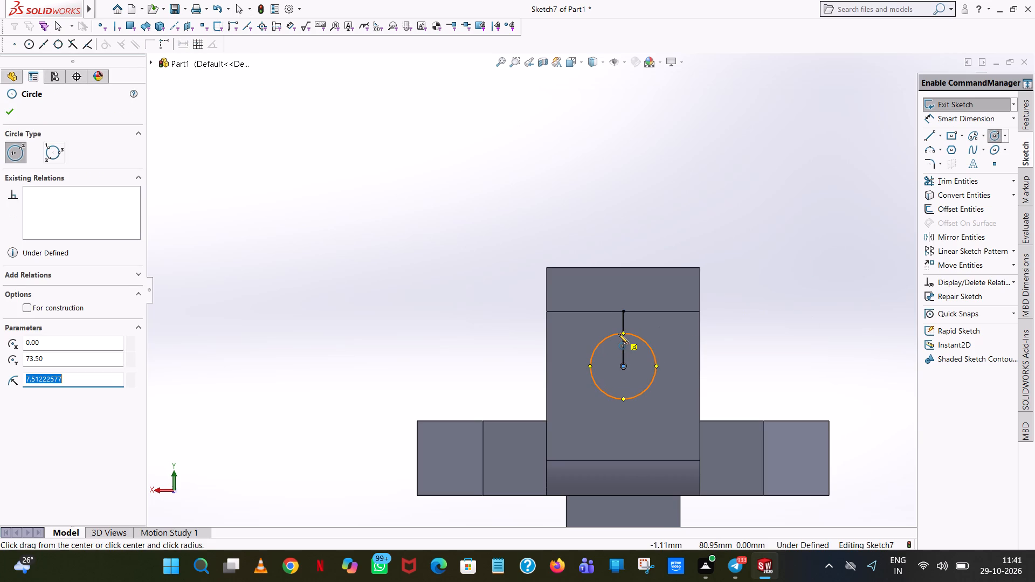
{"action": "type", "text": "10"}
{"action": "key", "text": "Return"}
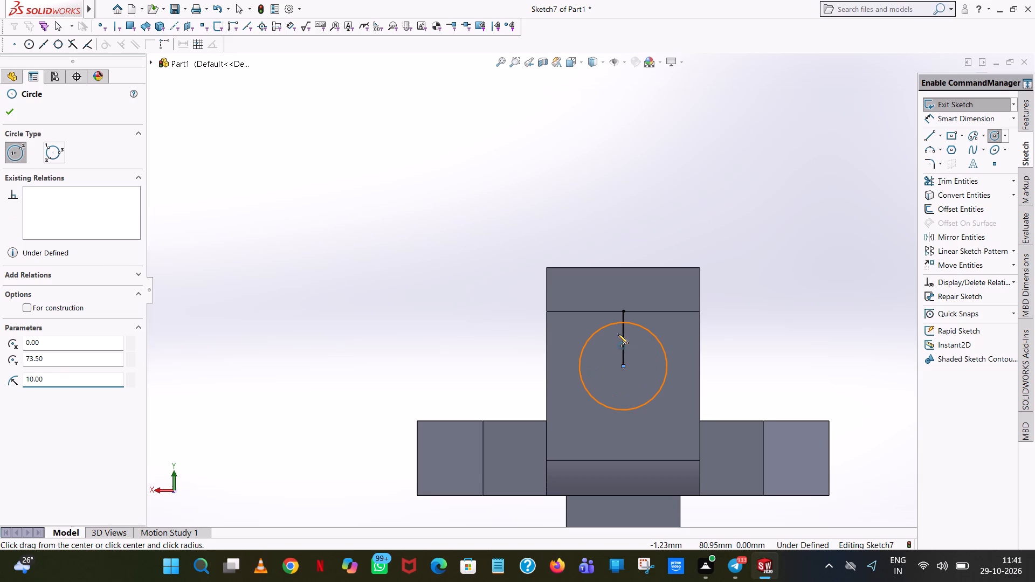
{"action": "right_click", "coordinate": [618, 334]}
{"action": "left_click", "coordinate": [634, 345]}
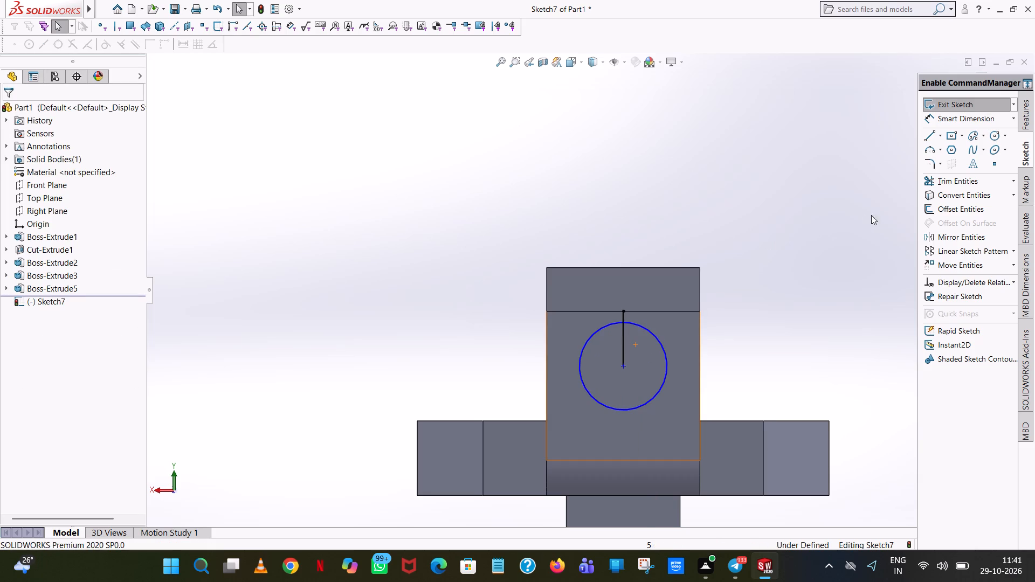
Trim away both parts of the 12.5 mm construction line, inside and outside the circle, leaving only the circle.
{"action": "left_click", "coordinate": [944, 179]}
{"action": "left_click", "coordinate": [620, 358]}
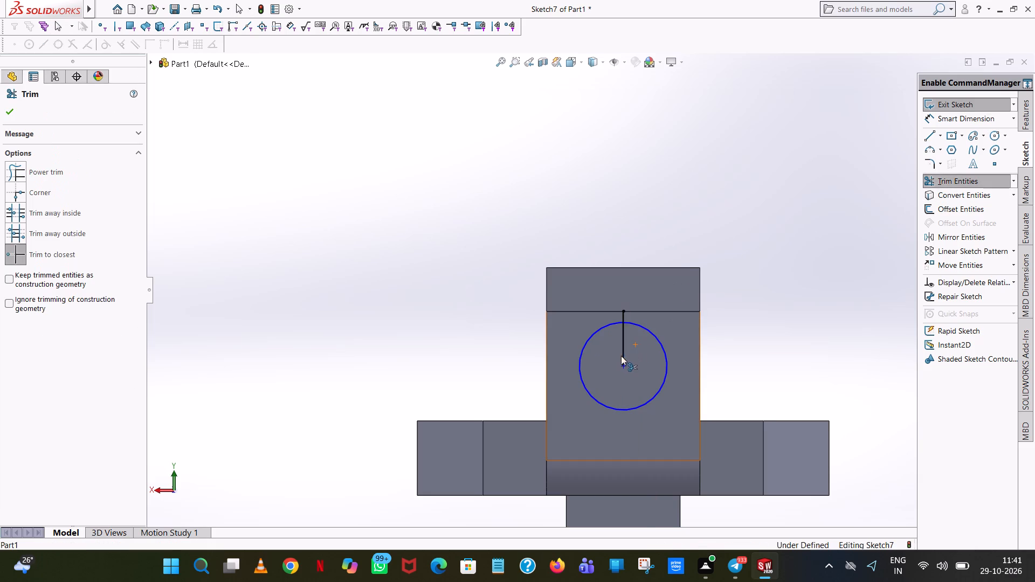
{"action": "scroll", "coordinate": [630, 334], "scroll_direction": "down", "scroll_amount": 8}
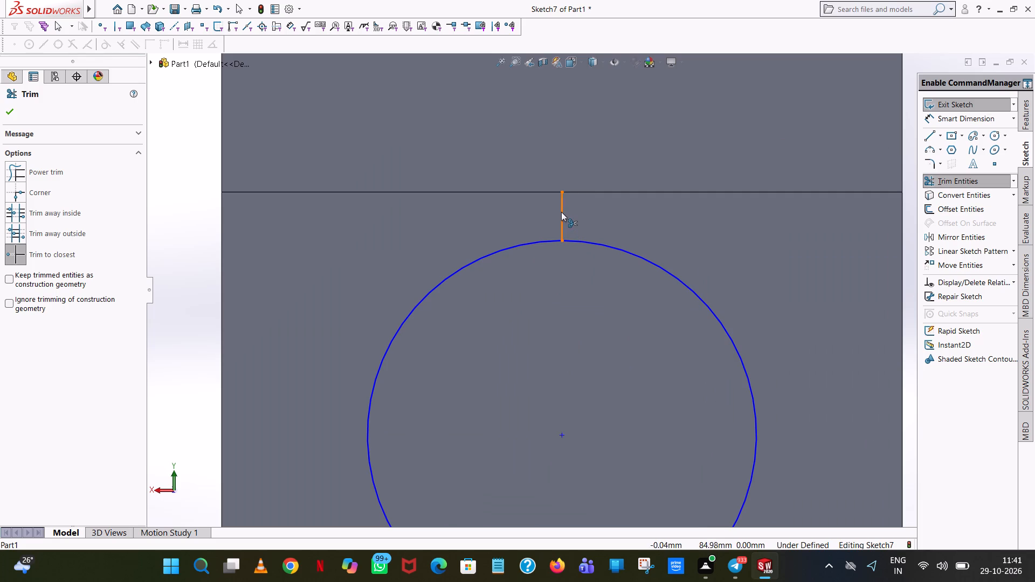
{"action": "left_click", "coordinate": [561, 211]}
{"action": "scroll", "coordinate": [561, 211], "scroll_direction": "up", "scroll_amount": 8}
{"action": "left_click", "coordinate": [1, 110]}
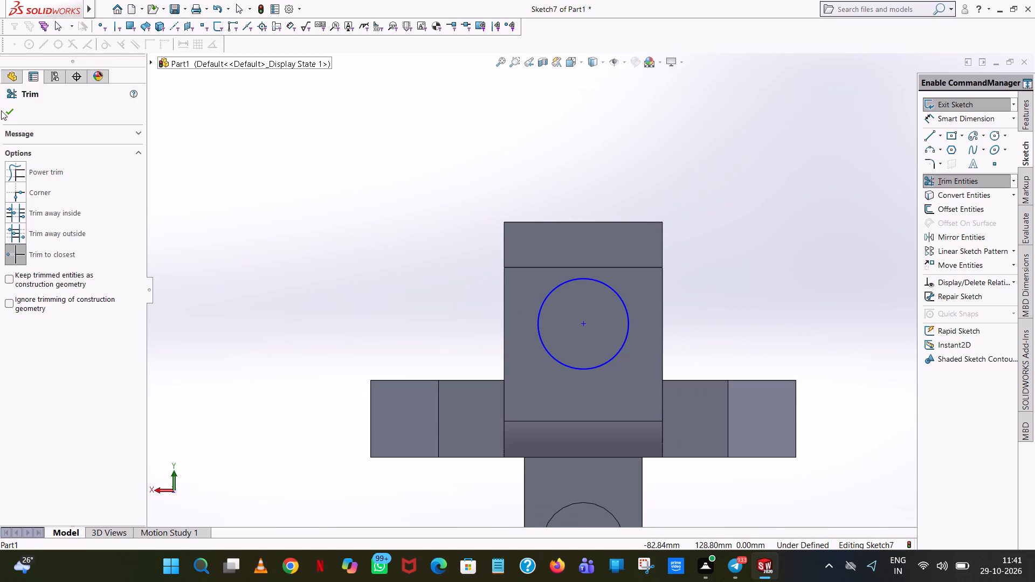
{"action": "left_click", "coordinate": [5, 110]}
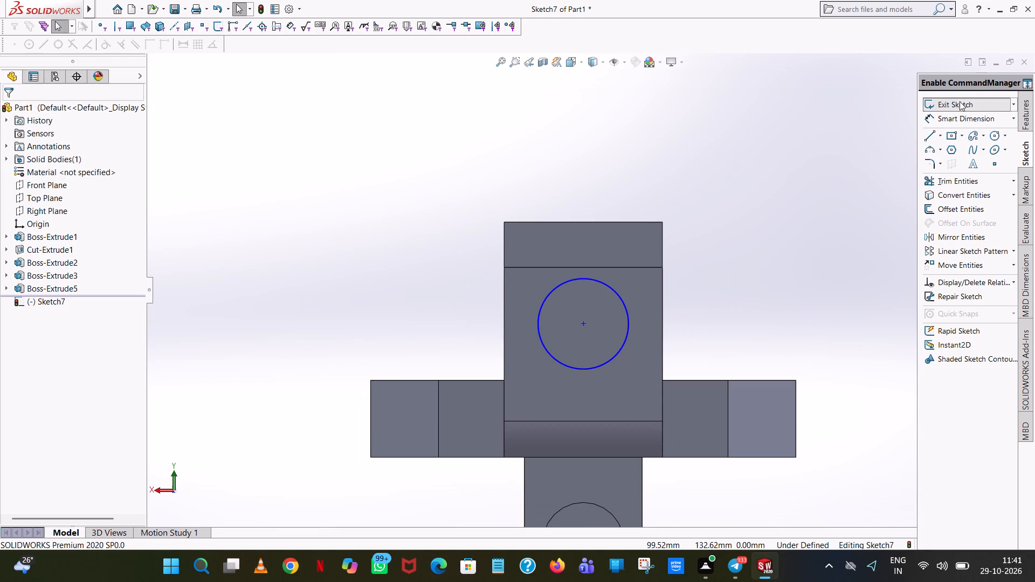
Add a diameter dimension to the circle on the arm face, keeping its drawn size.
{"action": "left_click", "coordinate": [949, 120]}
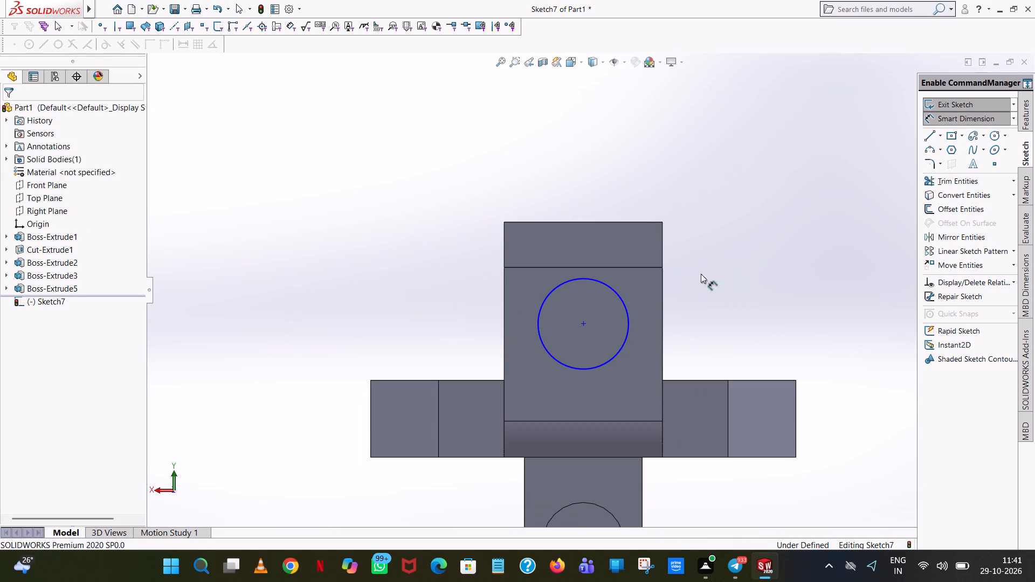
{"action": "left_click", "coordinate": [622, 299]}
{"action": "left_click", "coordinate": [770, 230]}
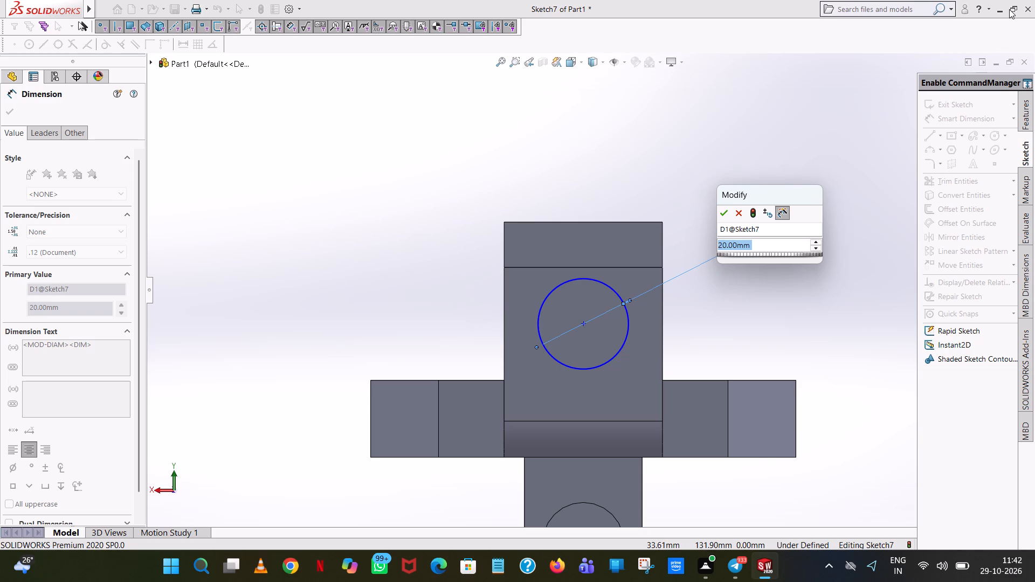
{"action": "right_click_drag", "start_coordinate": [996, 23], "coordinate": [813, 193]}
{"action": "right_click_drag", "start_coordinate": [803, 194], "coordinate": [441, 523]}
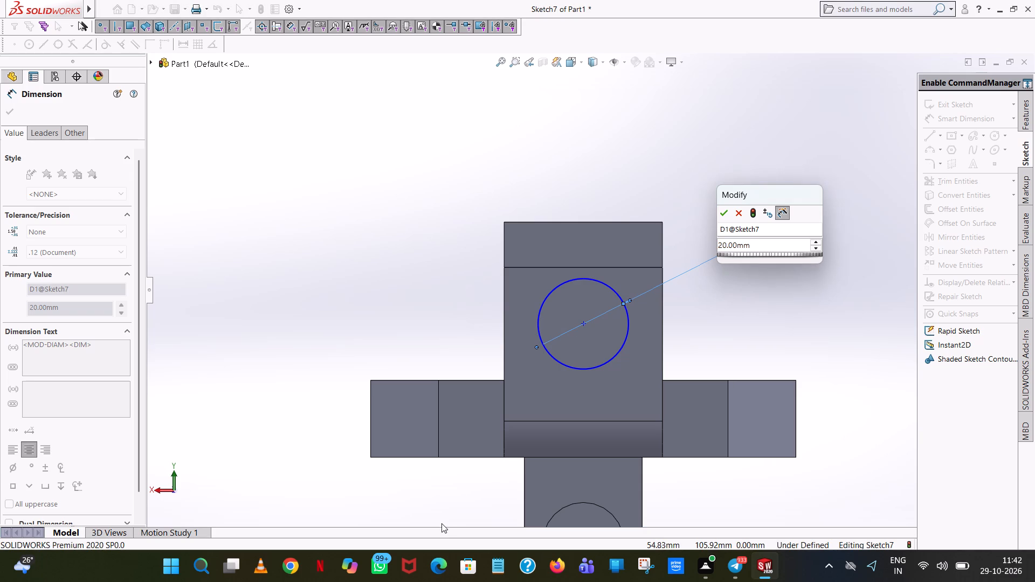
{"action": "right_click_drag", "start_coordinate": [441, 523], "coordinate": [432, 536]}
{"action": "right_click", "coordinate": [430, 537]}
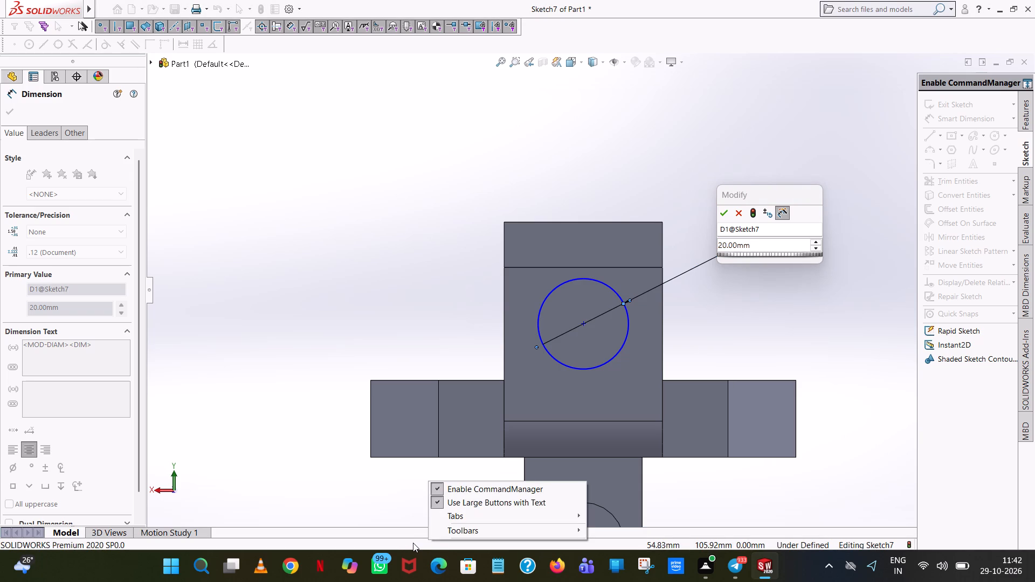
{"action": "right_click_drag", "start_coordinate": [397, 548], "coordinate": [387, 555]}
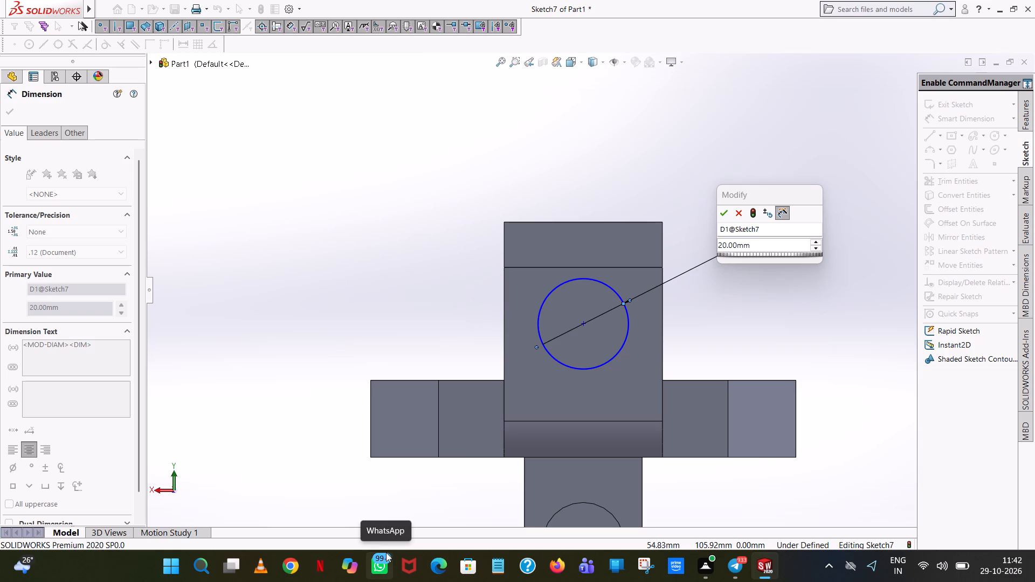
{"action": "right_click_drag", "start_coordinate": [381, 558], "coordinate": [336, 581]}
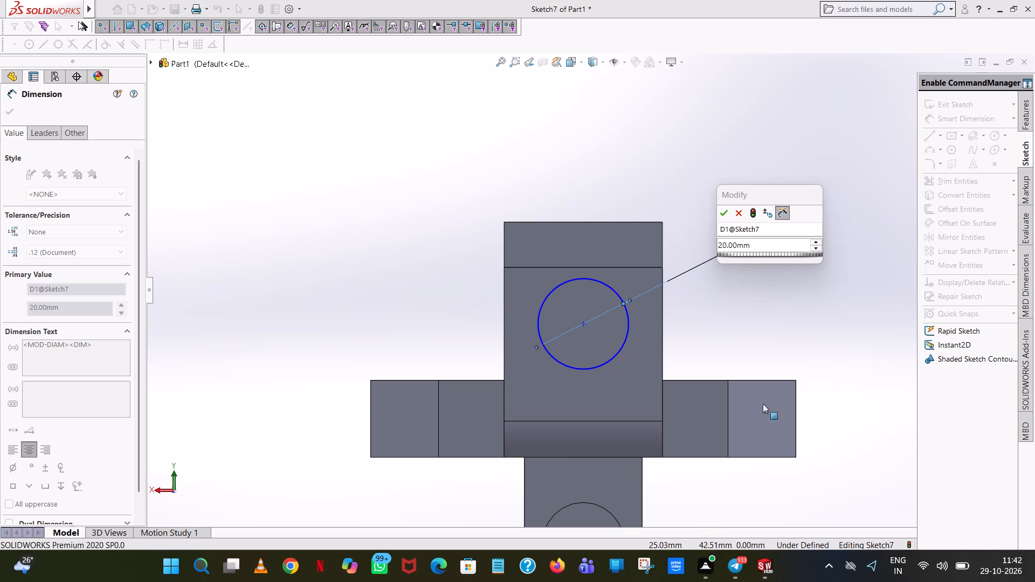
{"action": "left_click", "coordinate": [727, 214]}
{"action": "left_click", "coordinate": [723, 314]}
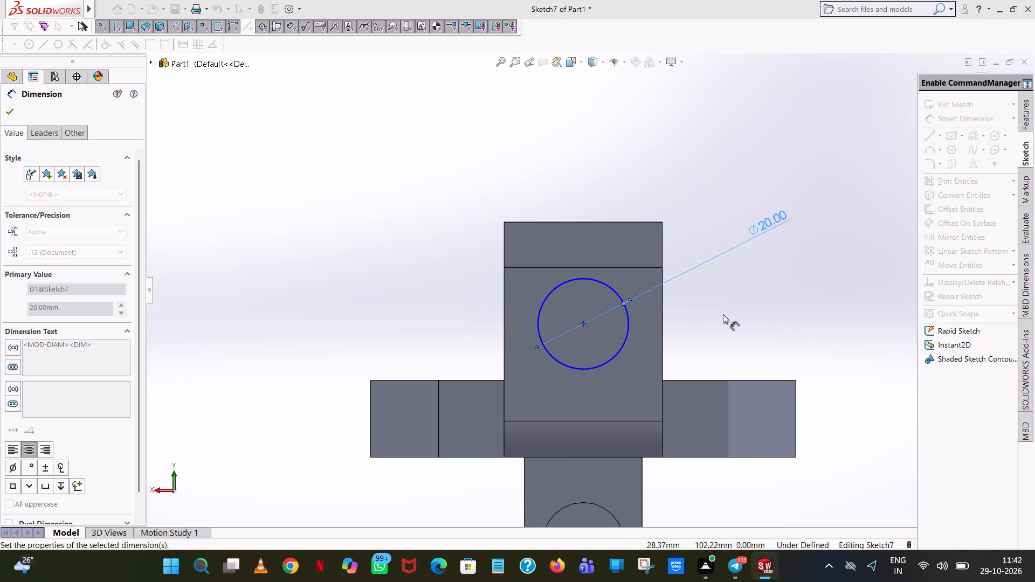
Dimension the distance from the circle's centre to the lower edge of the arm's rounded bend, keeping the present position.
{"action": "scroll", "coordinate": [723, 315], "scroll_direction": "up", "scroll_amount": 1}
{"action": "middle_click_drag", "start_coordinate": [723, 315], "coordinate": [721, 183]}
{"action": "scroll", "coordinate": [721, 183], "scroll_direction": "up", "scroll_amount": 1}
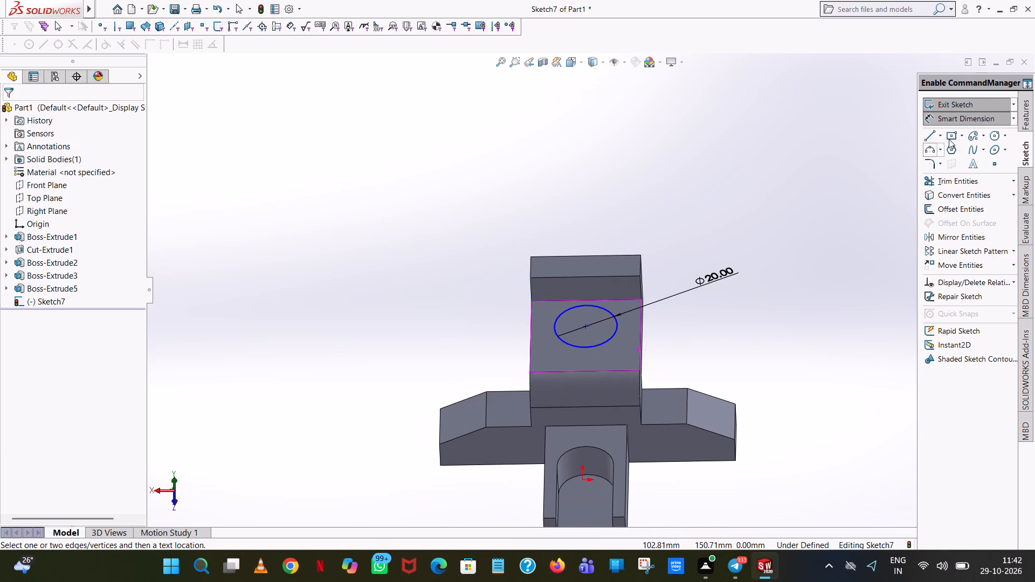
{"action": "left_click", "coordinate": [584, 326]}
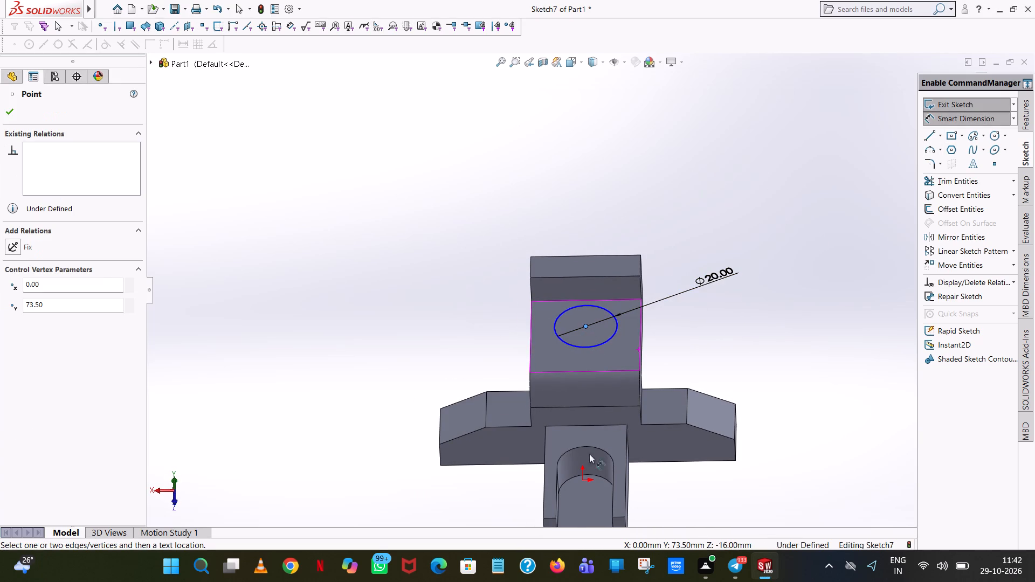
{"action": "left_click", "coordinate": [587, 407]}
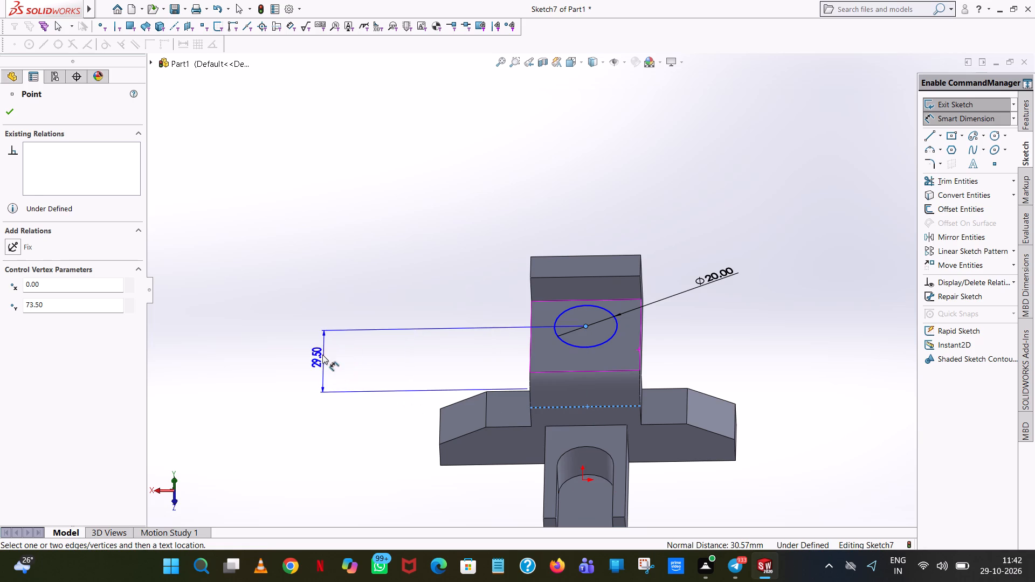
{"action": "left_click", "coordinate": [322, 354]}
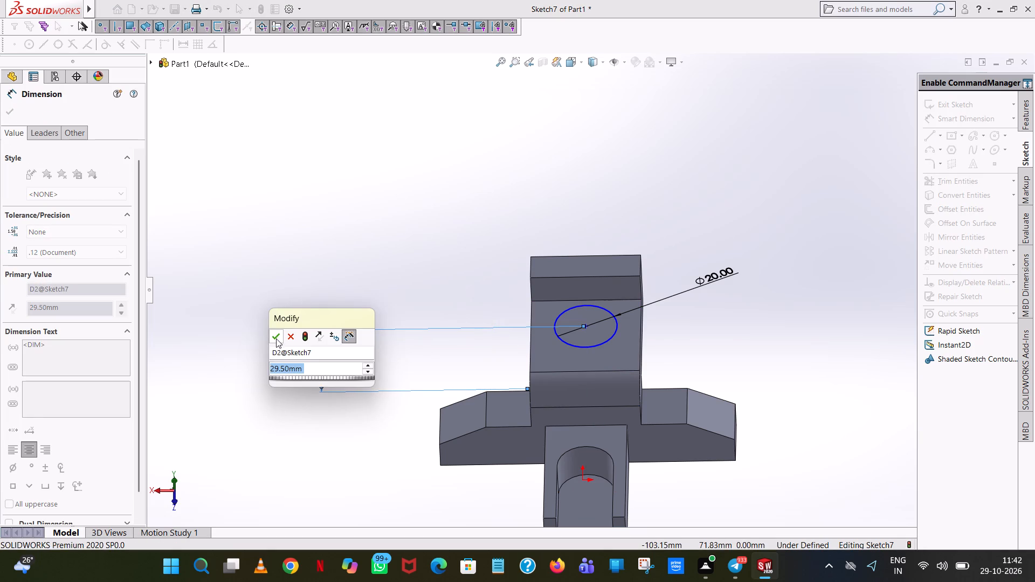
{"action": "left_click", "coordinate": [277, 337]}
{"action": "left_click", "coordinate": [399, 206]}
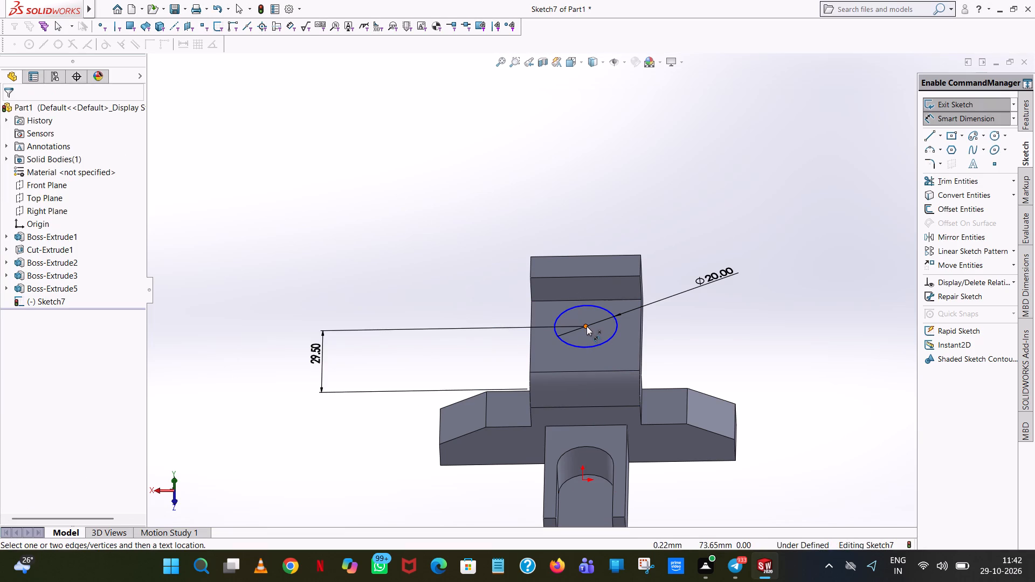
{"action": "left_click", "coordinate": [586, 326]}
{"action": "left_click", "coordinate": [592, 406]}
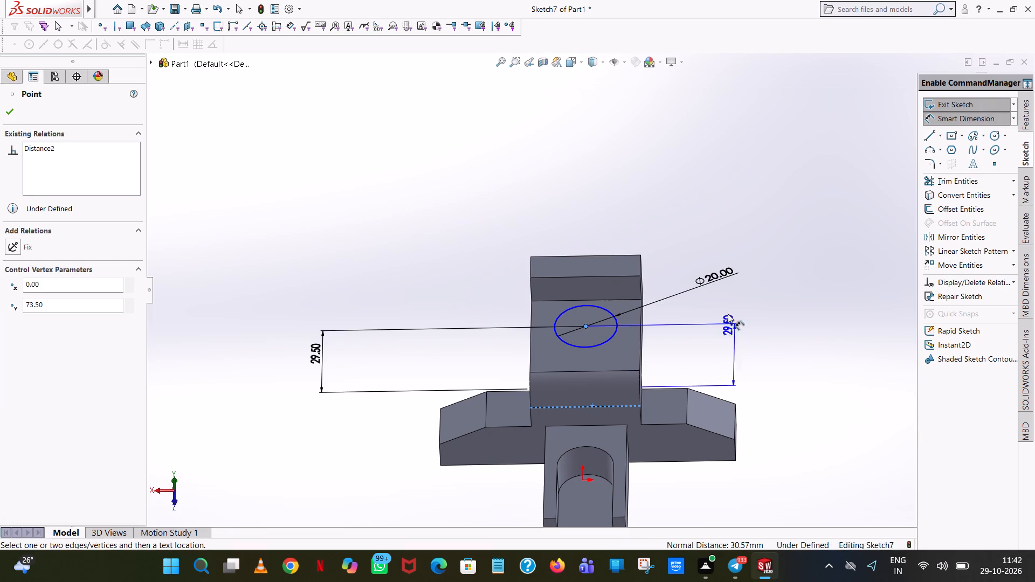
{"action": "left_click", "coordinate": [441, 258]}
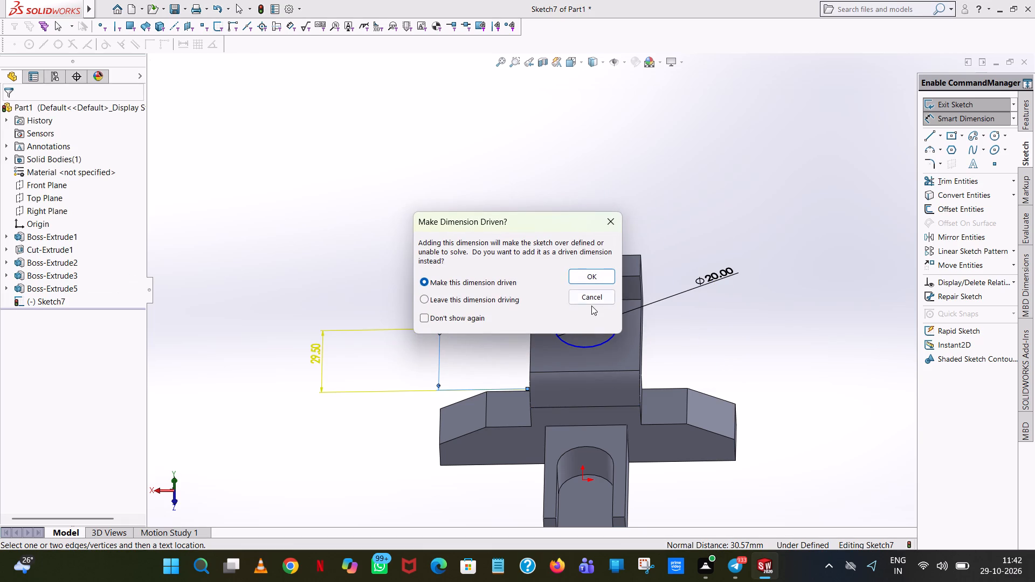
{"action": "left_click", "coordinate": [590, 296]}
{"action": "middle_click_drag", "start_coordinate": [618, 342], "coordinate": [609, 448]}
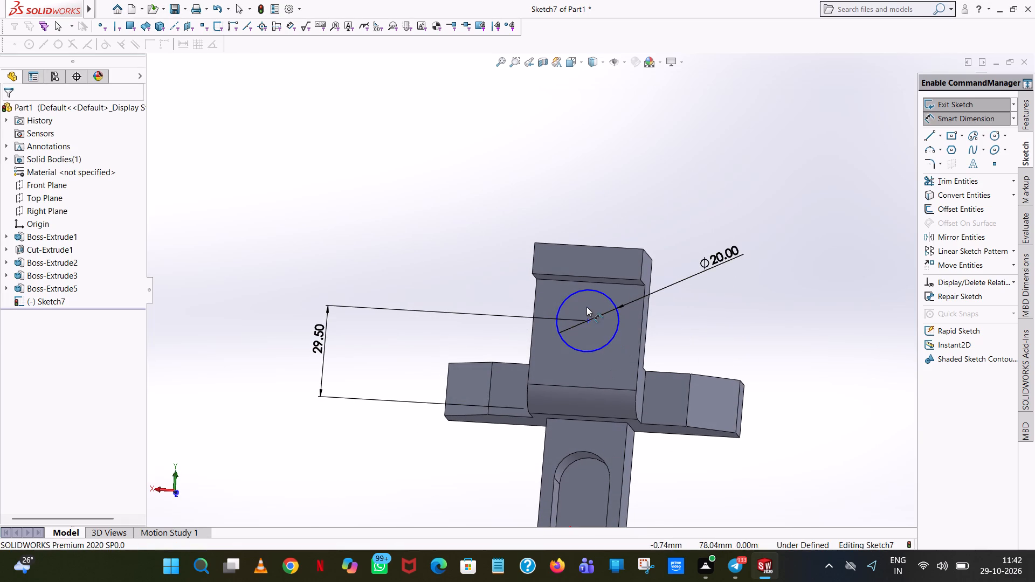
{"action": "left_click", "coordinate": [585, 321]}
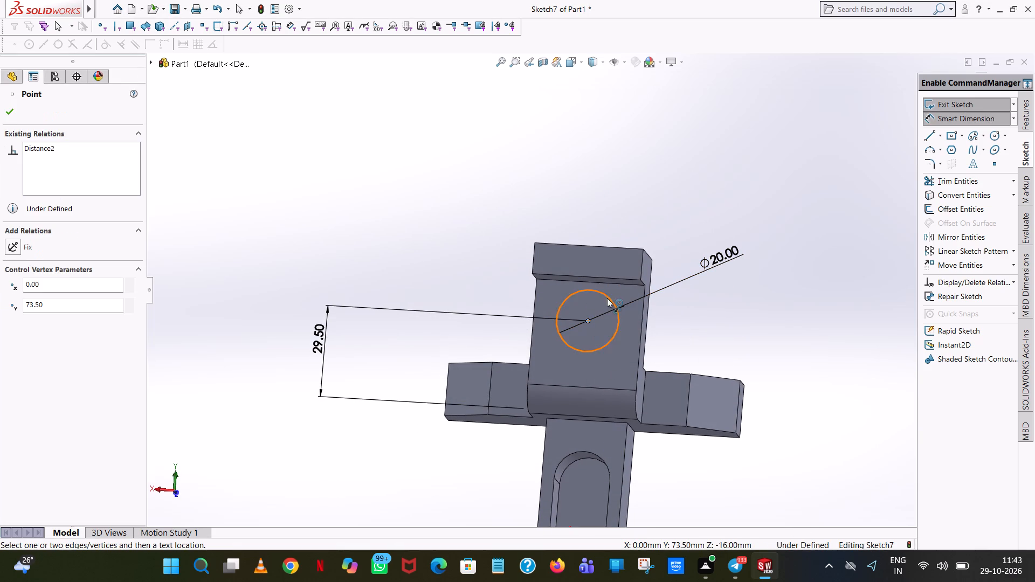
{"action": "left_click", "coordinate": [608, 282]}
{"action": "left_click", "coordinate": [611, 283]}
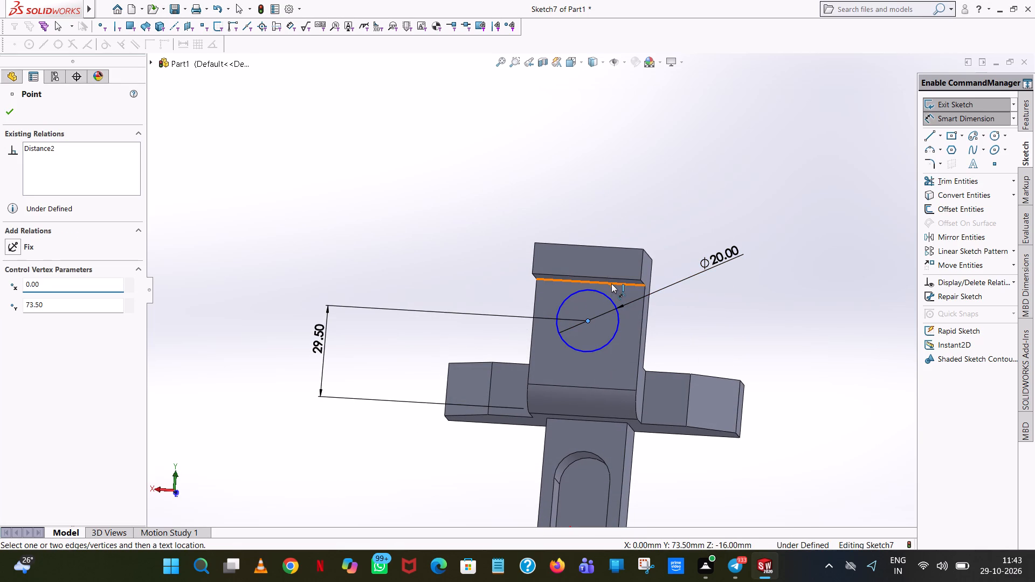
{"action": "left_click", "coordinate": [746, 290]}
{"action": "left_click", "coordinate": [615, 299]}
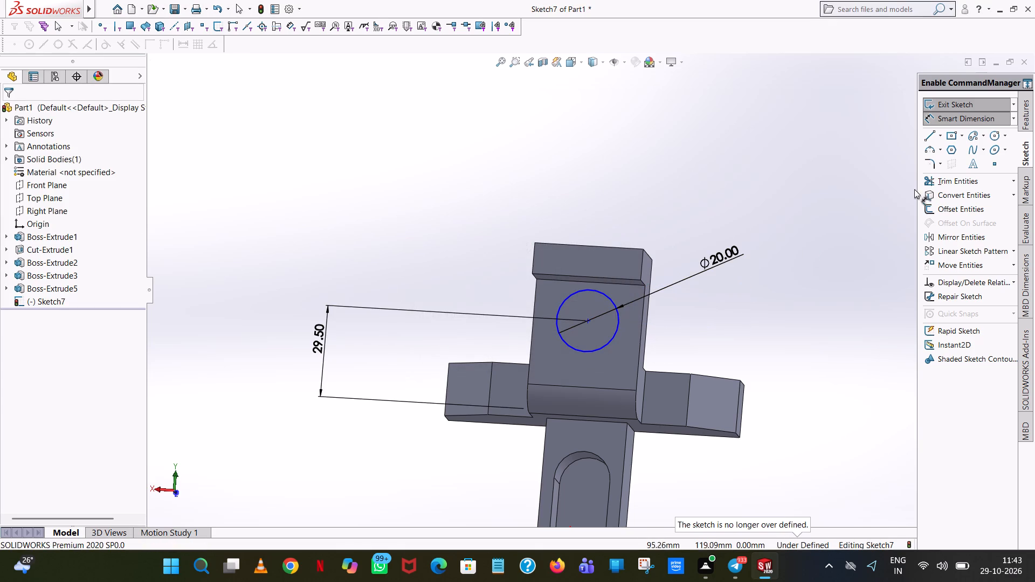
Cut the circle through the arm with a Blind Extruded Cut 35 mm deep from the sketch plane.
{"action": "left_click", "coordinate": [1030, 116]}
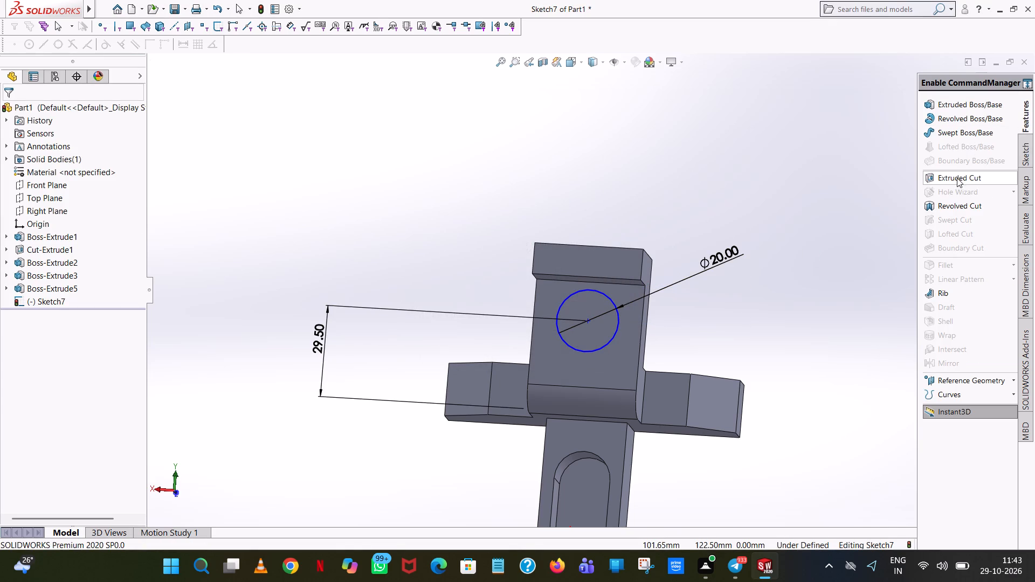
{"action": "left_click", "coordinate": [957, 178]}
{"action": "scroll", "coordinate": [742, 288], "scroll_direction": "up", "scroll_amount": 1}
{"action": "middle_click_drag", "start_coordinate": [742, 288], "coordinate": [663, 286]}
{"action": "left_click", "coordinate": [16, 110]}
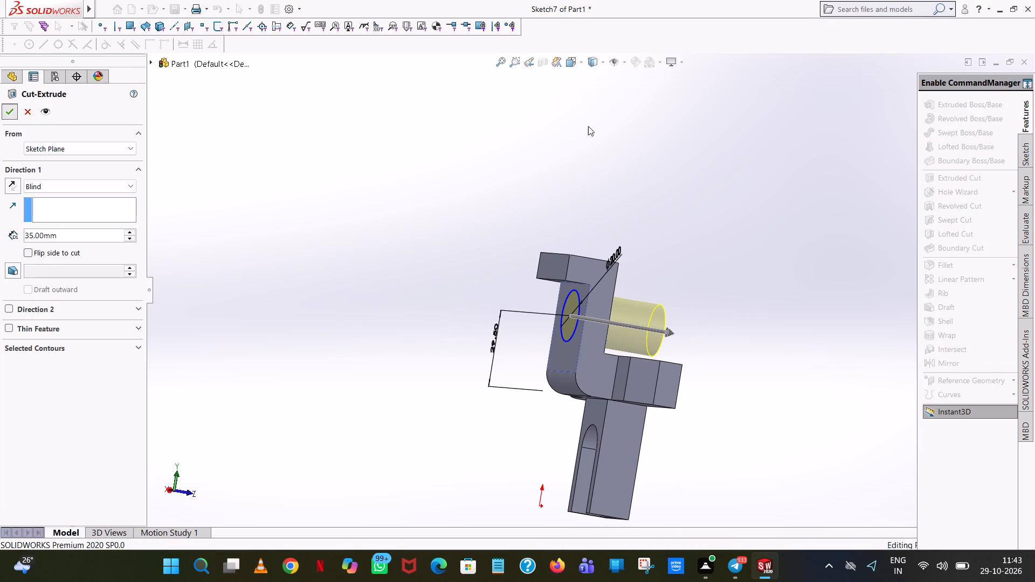
{"action": "left_click", "coordinate": [632, 204]}
Start an Extruded Boss sketch on the inner face of the arm's lip, the one facing the hole.
{"action": "middle_click_drag", "start_coordinate": [666, 266], "coordinate": [737, 108]}
{"action": "scroll", "coordinate": [737, 108], "scroll_direction": "up", "scroll_amount": 1}
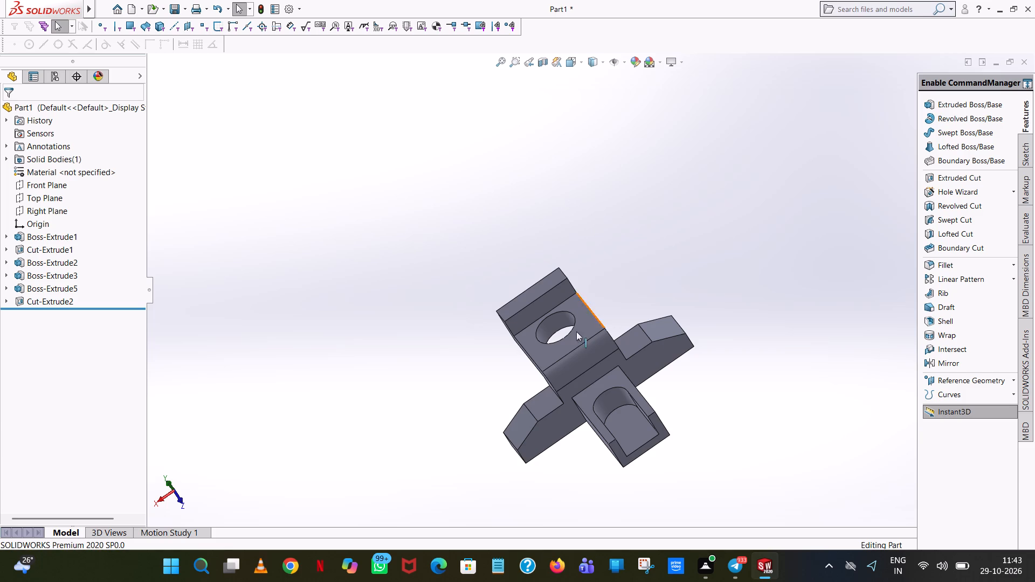
{"action": "scroll", "coordinate": [579, 301], "scroll_direction": "down", "scroll_amount": 4}
{"action": "middle_click_drag", "start_coordinate": [579, 300], "coordinate": [540, 244]}
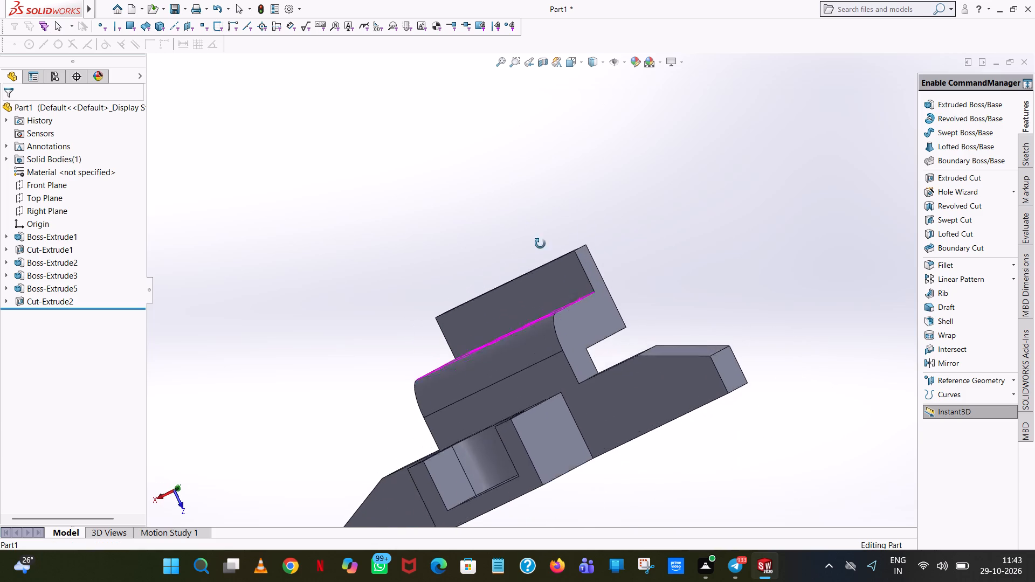
{"action": "middle_click_drag", "start_coordinate": [540, 244], "coordinate": [544, 250]}
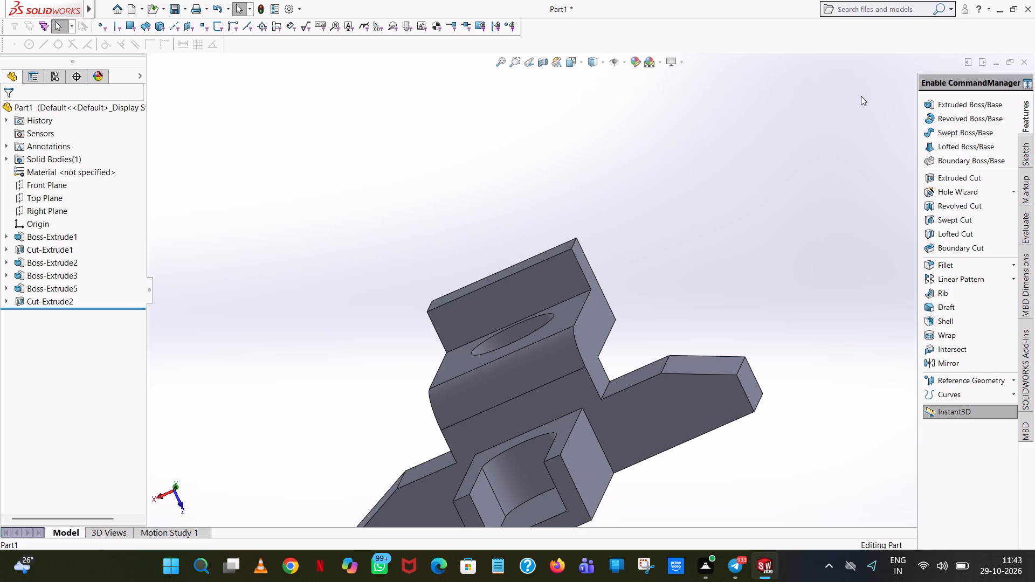
{"action": "left_click", "coordinate": [946, 103]}
{"action": "left_click", "coordinate": [510, 280]}
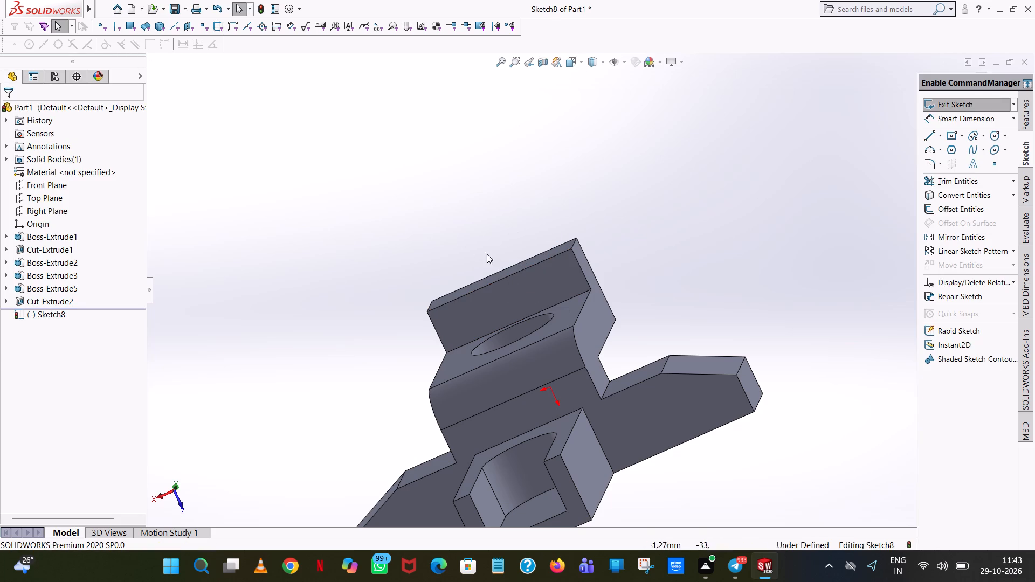
Sketch a circle of radius 8 mm centred on the midpoint of the lip face's outer long edge.
{"action": "middle_click_drag", "start_coordinate": [505, 240], "coordinate": [514, 247]}
{"action": "scroll", "coordinate": [514, 247], "scroll_direction": "up", "scroll_amount": 1}
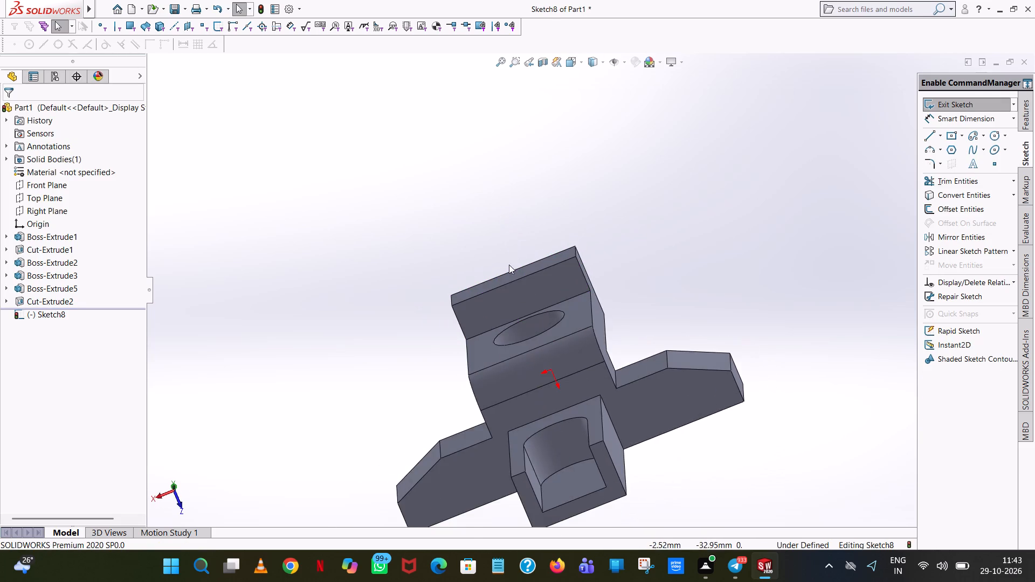
{"action": "scroll", "coordinate": [509, 279], "scroll_direction": "down", "scroll_amount": 8}
{"action": "middle_click_drag", "start_coordinate": [608, 315], "coordinate": [613, 283]}
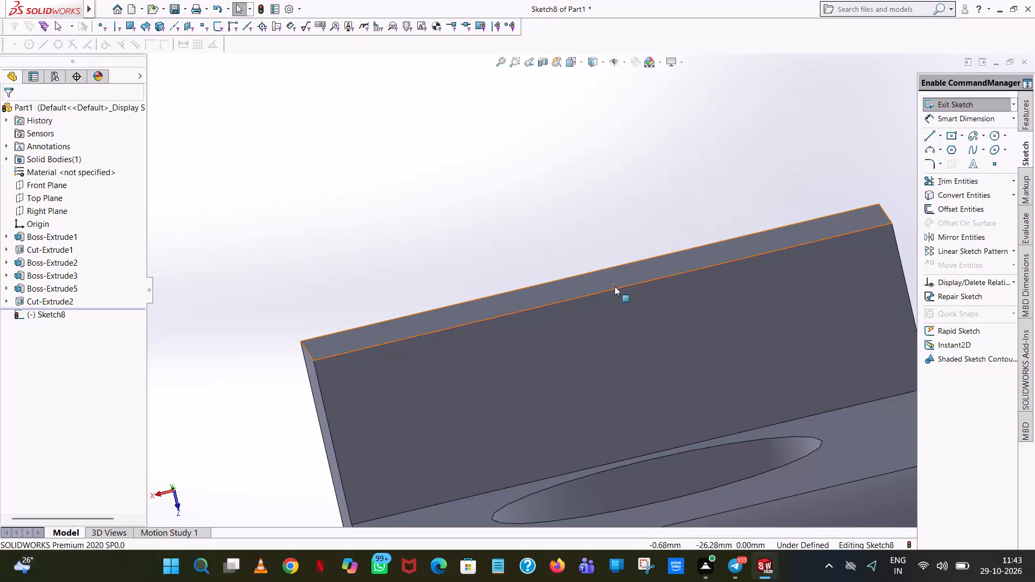
{"action": "left_click", "coordinate": [991, 135]}
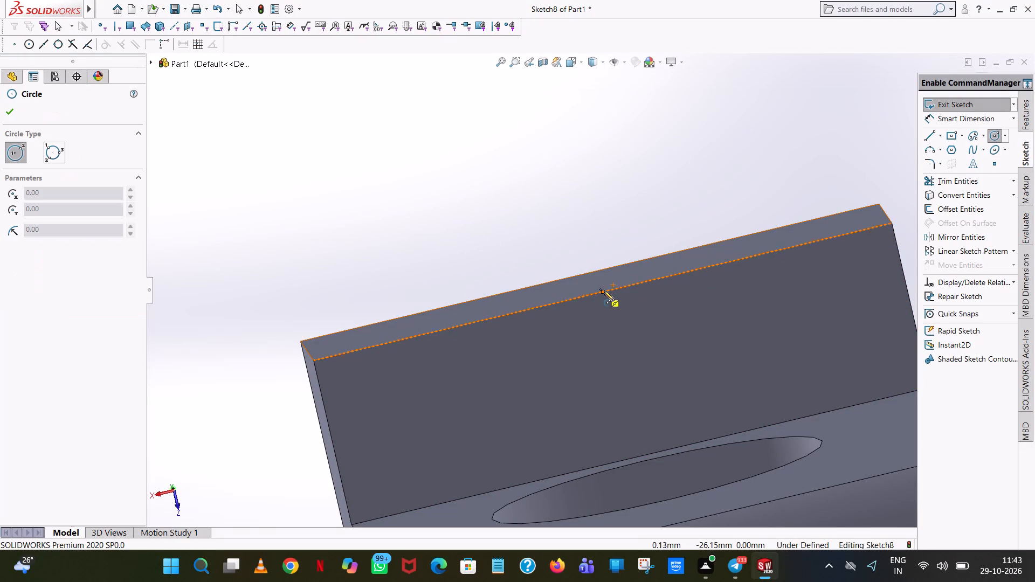
{"action": "left_click", "coordinate": [602, 292]}
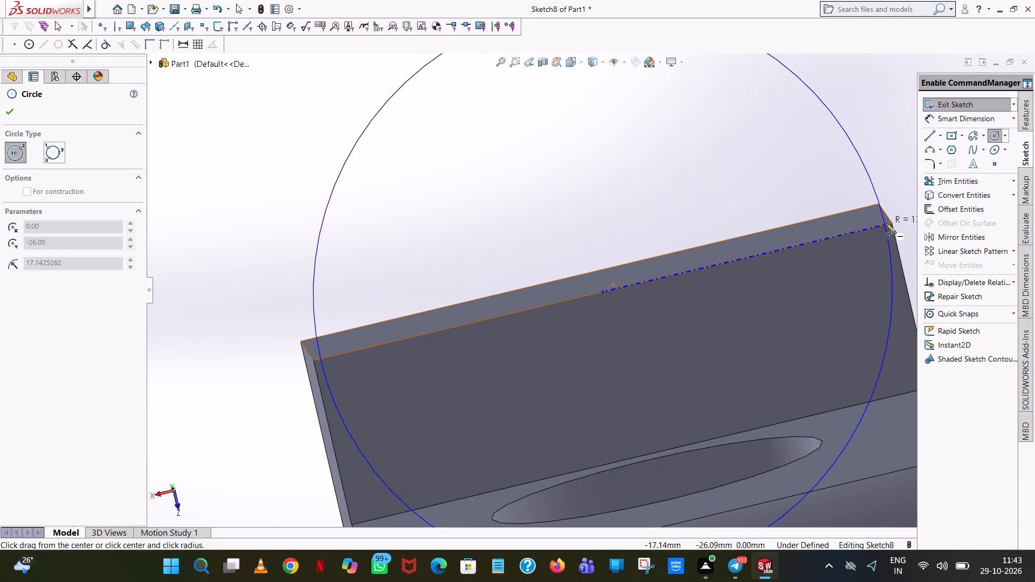
{"action": "scroll", "coordinate": [893, 224], "scroll_direction": "up", "scroll_amount": 2}
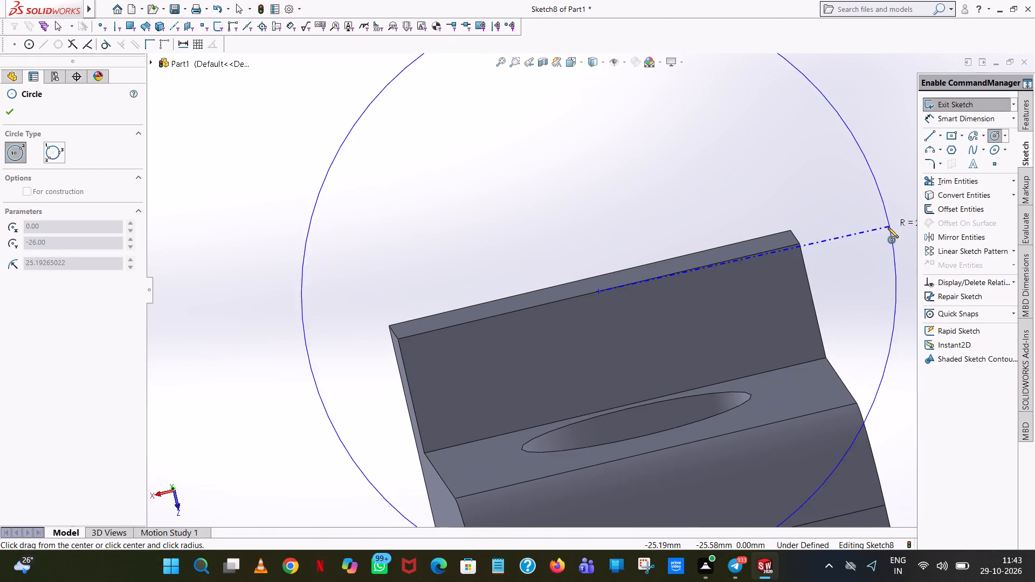
{"action": "left_click", "coordinate": [759, 252]}
{"action": "key", "text": "8"}
{"action": "key", "text": "Return"}
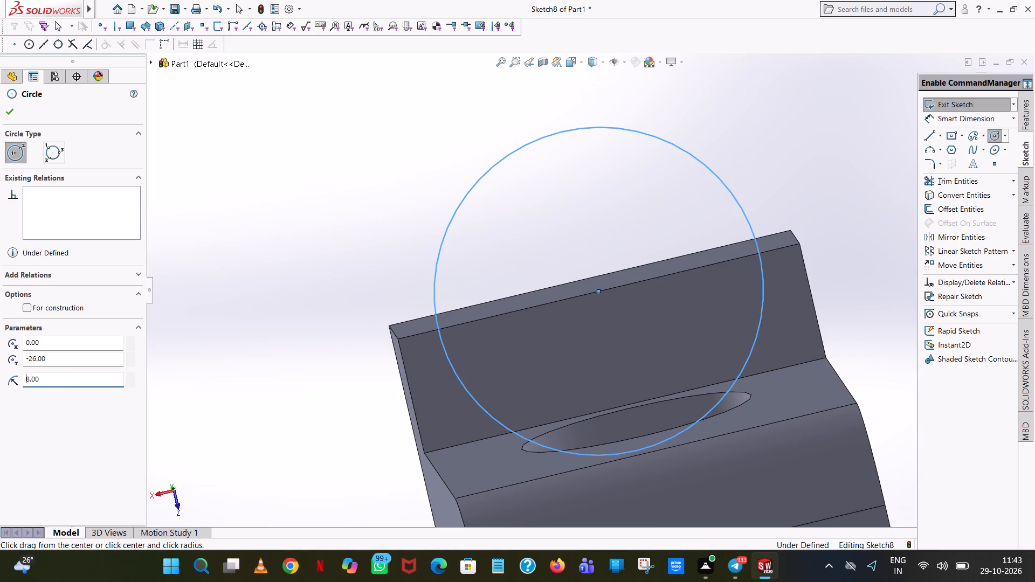
{"action": "scroll", "coordinate": [759, 252], "scroll_direction": "up", "scroll_amount": 2}
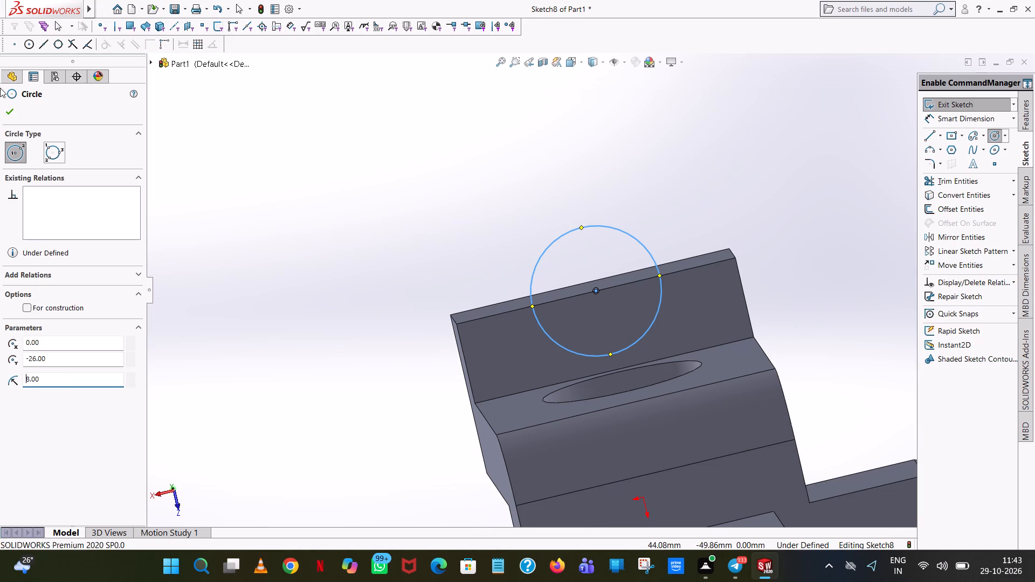
{"action": "left_click", "coordinate": [3, 106]}
{"action": "left_click", "coordinate": [565, 115]}
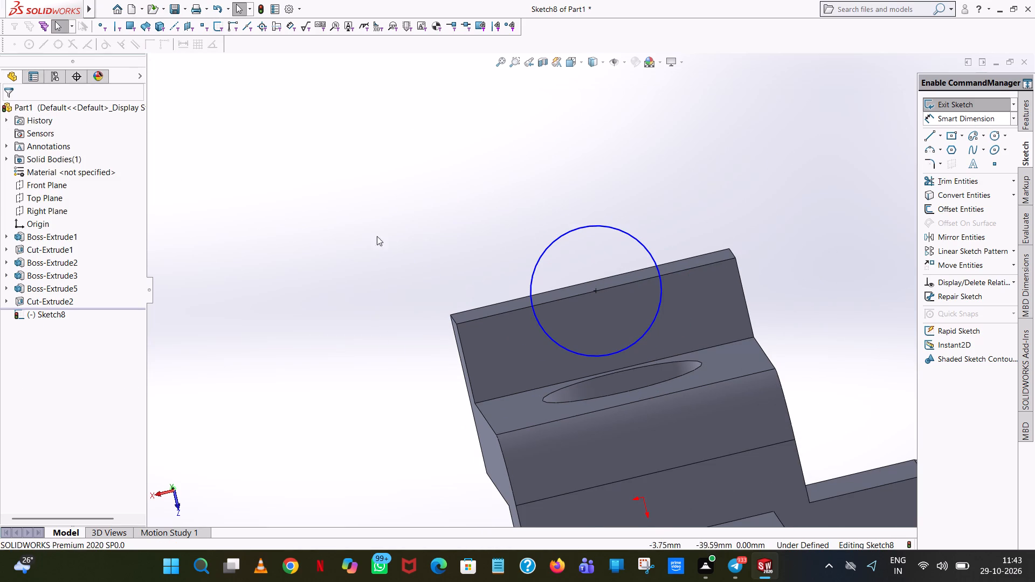
Add a diameter dimension of 16 mm to the circle on the lip face.
{"action": "middle_click_drag", "start_coordinate": [775, 224], "coordinate": [720, 274]}
{"action": "scroll", "coordinate": [729, 254], "scroll_direction": "up", "scroll_amount": 1}
{"action": "left_click", "coordinate": [986, 112]}
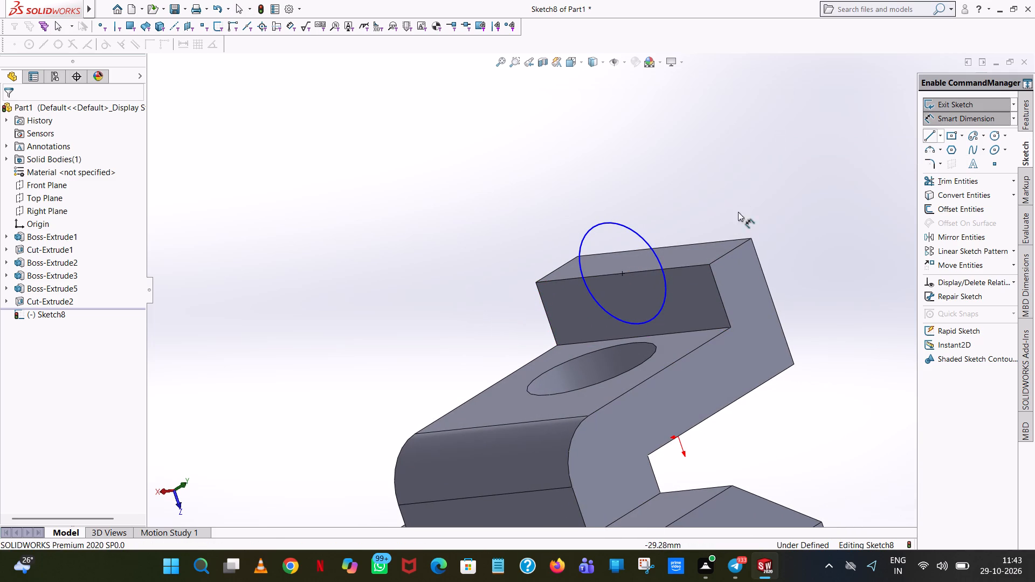
{"action": "left_click", "coordinate": [667, 303]}
{"action": "left_click", "coordinate": [838, 327]}
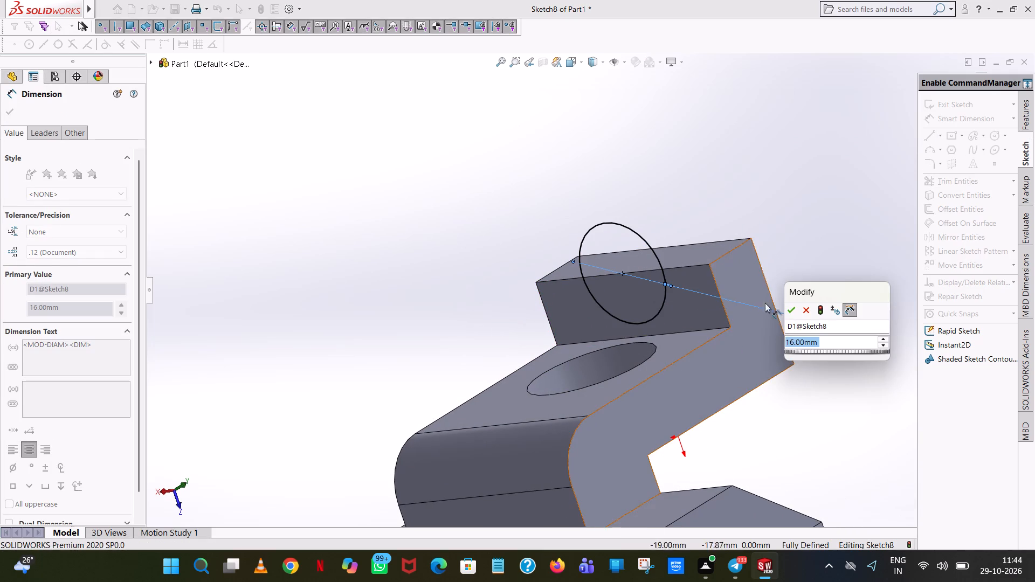
{"action": "left_click", "coordinate": [793, 312]}
{"action": "left_click", "coordinate": [811, 204]}
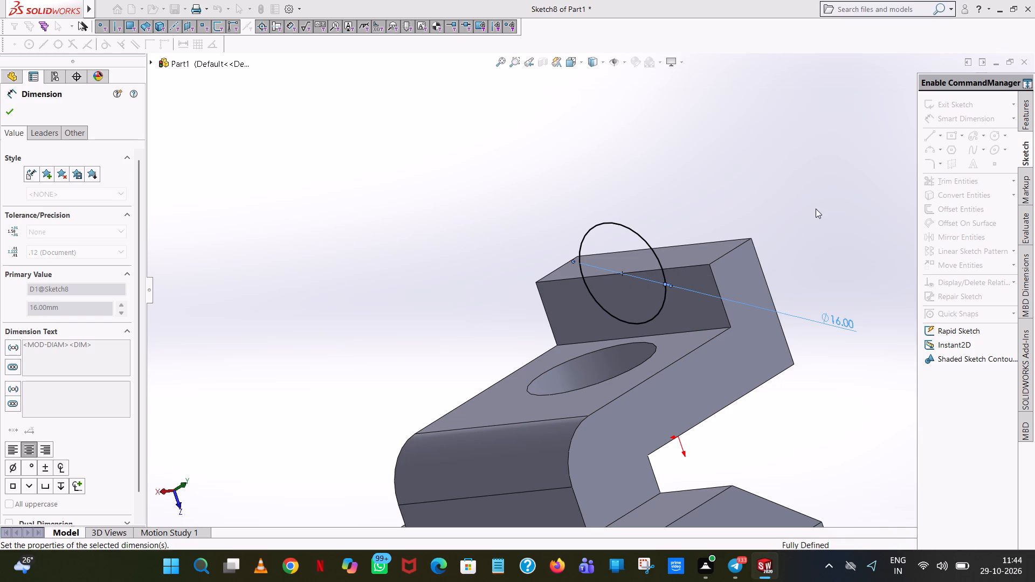
{"action": "middle_click_drag", "start_coordinate": [816, 224], "coordinate": [765, 289]}
{"action": "scroll", "coordinate": [765, 300], "scroll_direction": "up", "scroll_amount": 1}
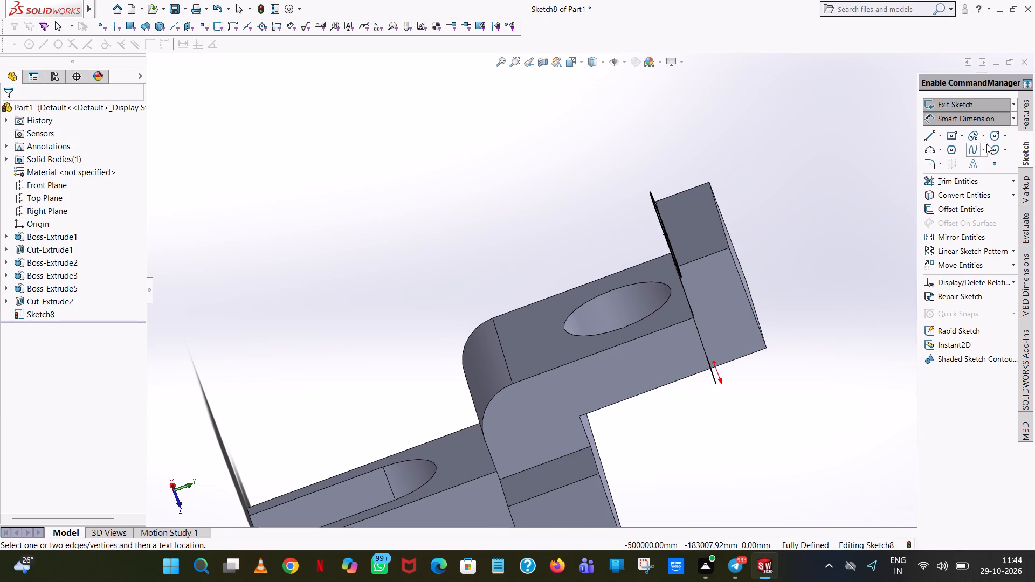
Close the lip circle's sketch without extruding it, leaving it as a standalone sketch.
{"action": "left_click", "coordinate": [985, 106]}
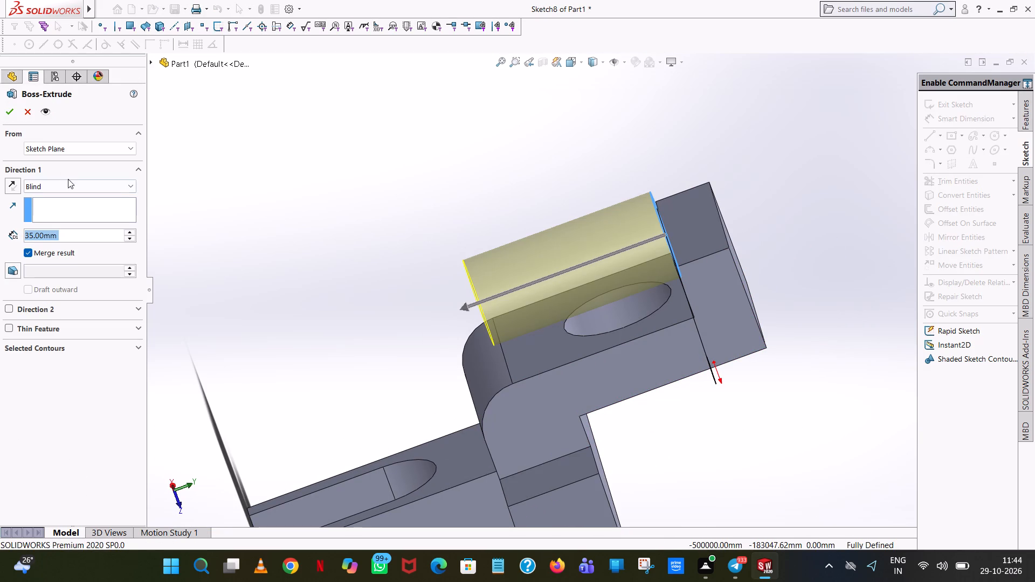
{"action": "left_click", "coordinate": [29, 115]}
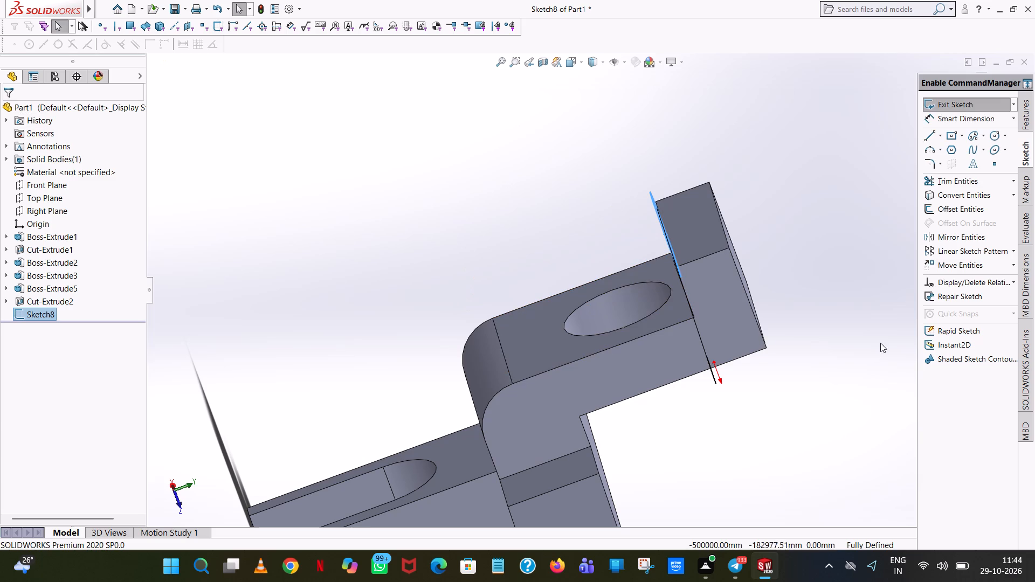
{"action": "middle_click_drag", "start_coordinate": [748, 255], "coordinate": [763, 232]}
{"action": "scroll", "coordinate": [758, 225], "scroll_direction": "up", "scroll_amount": 1}
{"action": "left_click", "coordinate": [980, 106]}
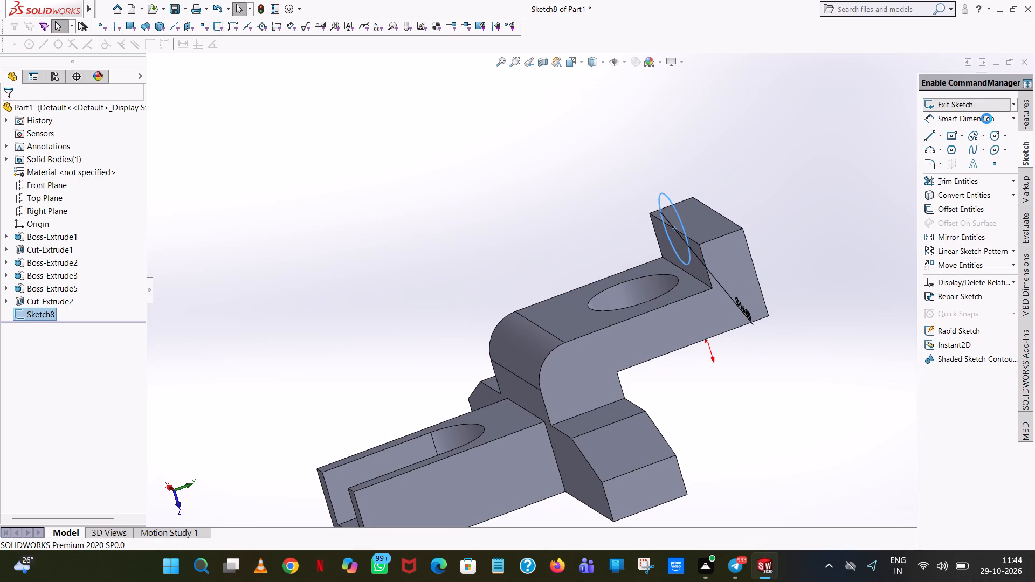
{"action": "left_click", "coordinate": [974, 369]}
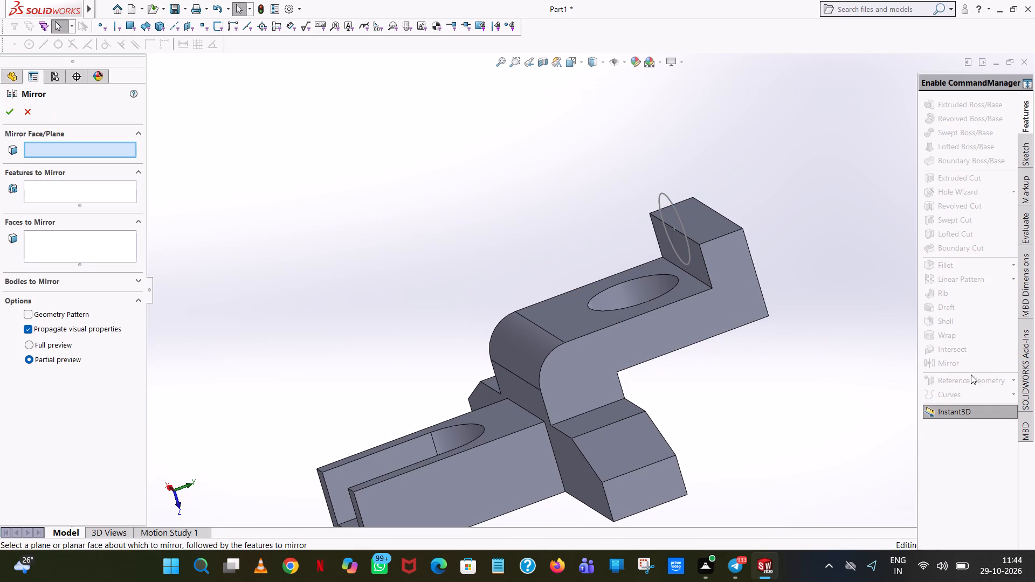
{"action": "left_click", "coordinate": [22, 110]}
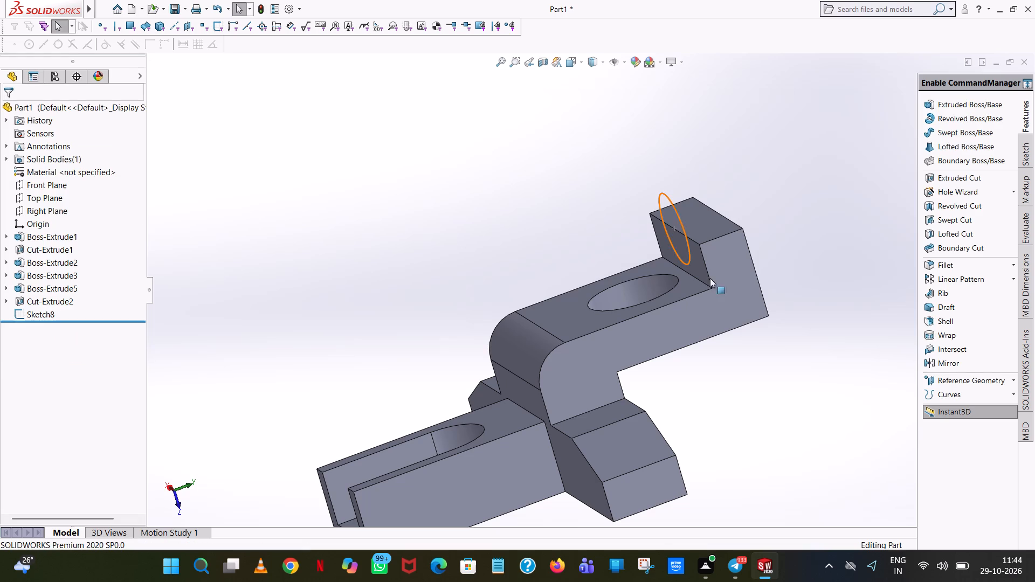
Create a reference plane offset 10 mm from the lip's inner face, flipped towards the lip's back side.
{"action": "left_click", "coordinate": [955, 377]}
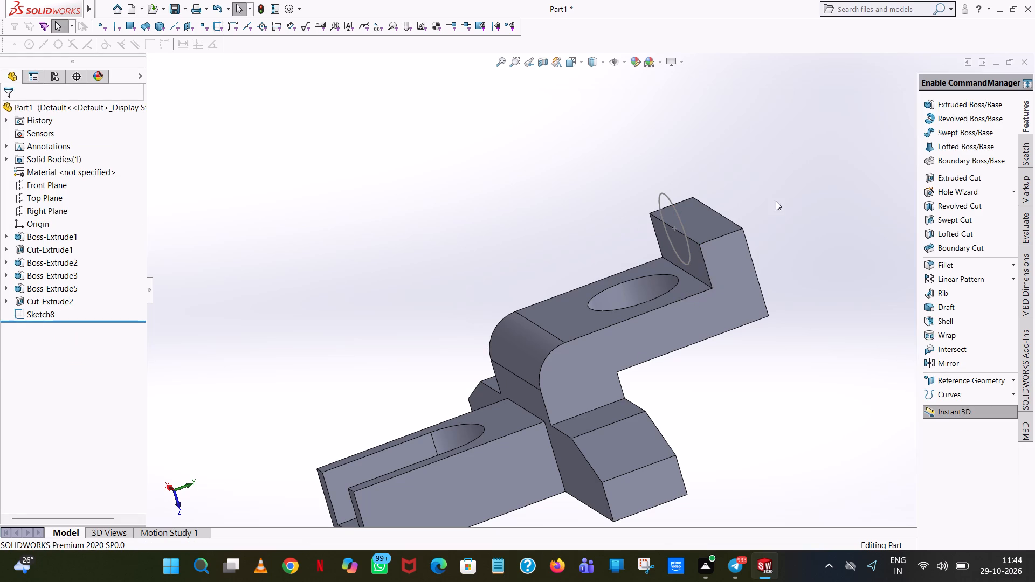
{"action": "middle_click_drag", "start_coordinate": [776, 200], "coordinate": [798, 168]}
{"action": "scroll", "coordinate": [797, 168], "scroll_direction": "up", "scroll_amount": 1}
{"action": "scroll", "coordinate": [670, 265], "scroll_direction": "down", "scroll_amount": 3}
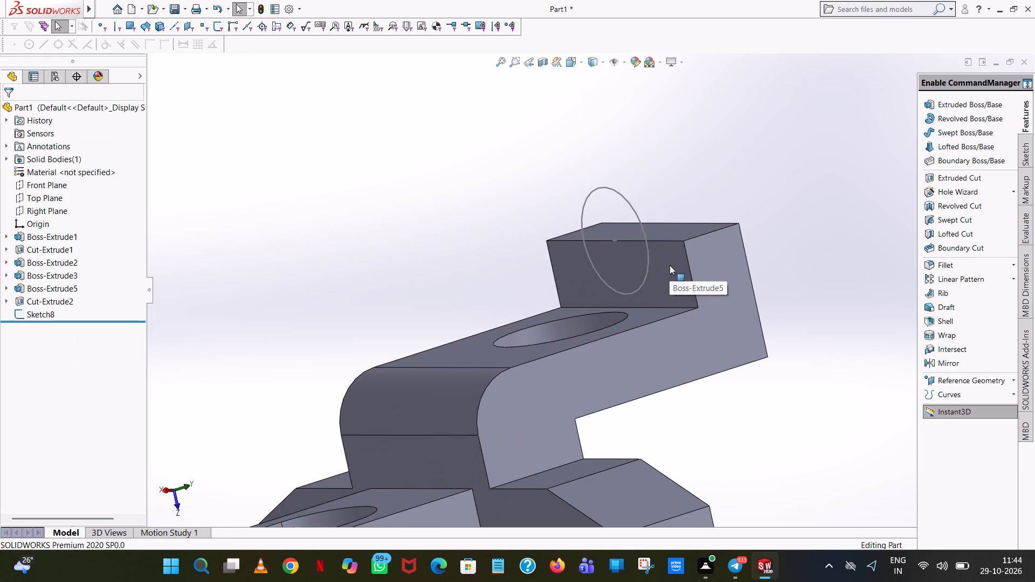
{"action": "left_click", "coordinate": [670, 265]}
{"action": "middle_click_drag", "start_coordinate": [766, 287], "coordinate": [717, 307]}
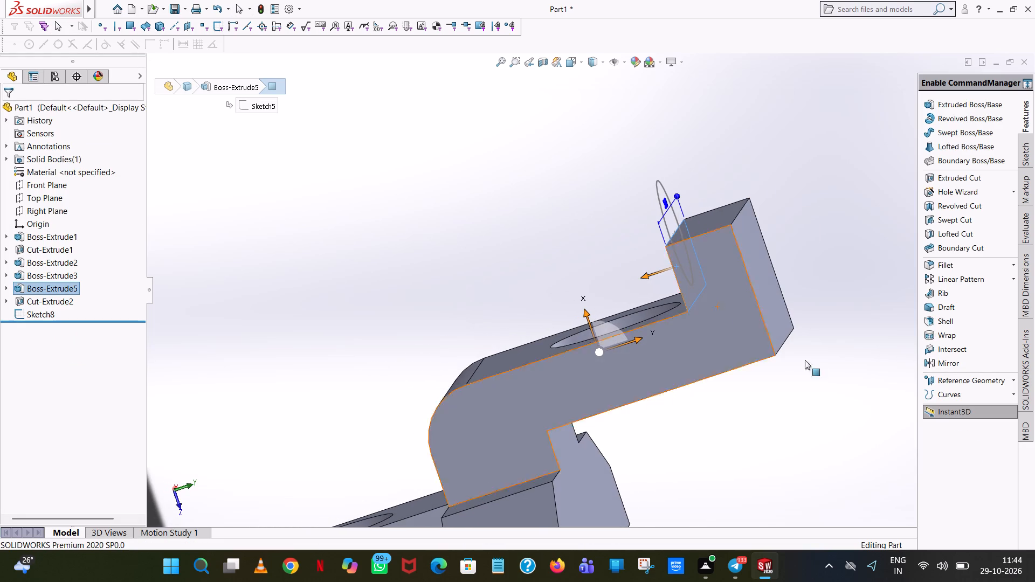
{"action": "left_click", "coordinate": [947, 377]}
{"action": "left_click", "coordinate": [947, 380]}
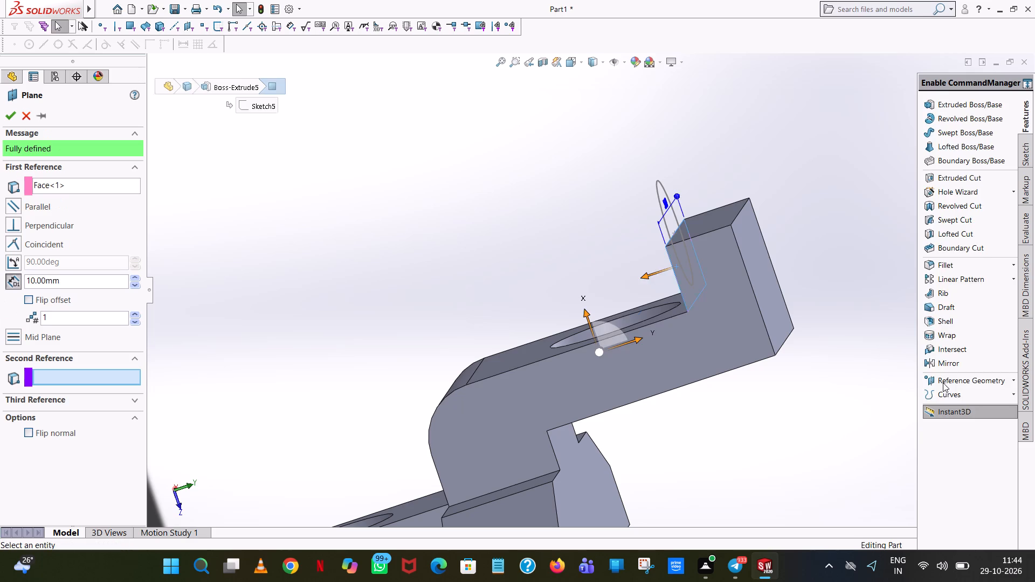
{"action": "middle_click_drag", "start_coordinate": [409, 235], "coordinate": [420, 235]}
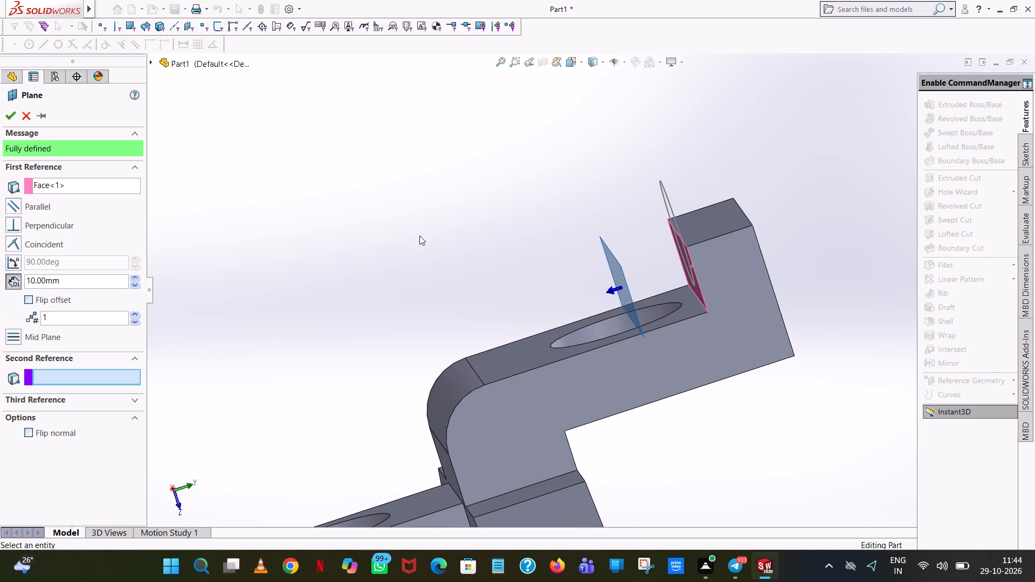
{"action": "left_click", "coordinate": [27, 297]}
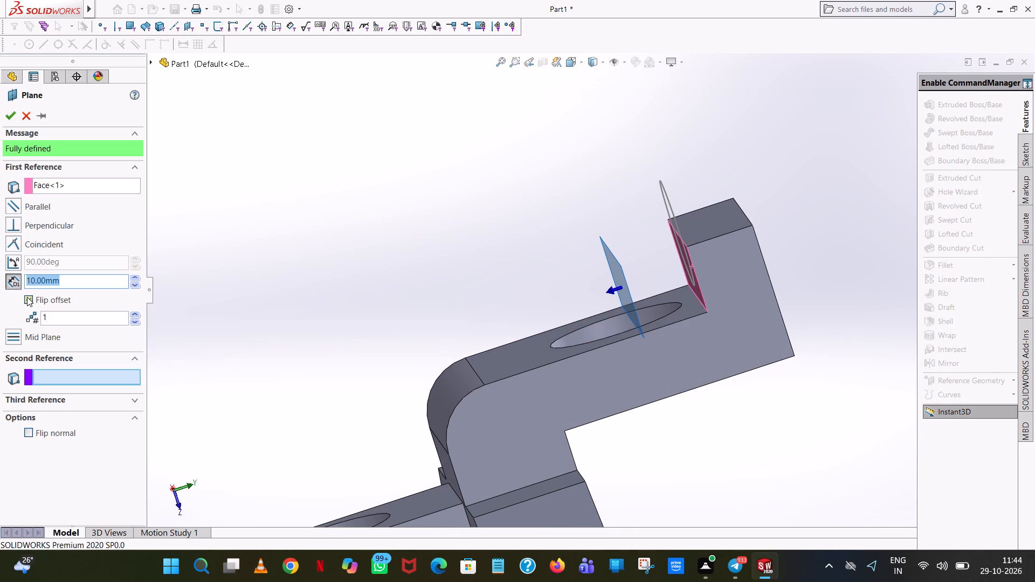
{"action": "middle_click_drag", "start_coordinate": [408, 241], "coordinate": [366, 215]}
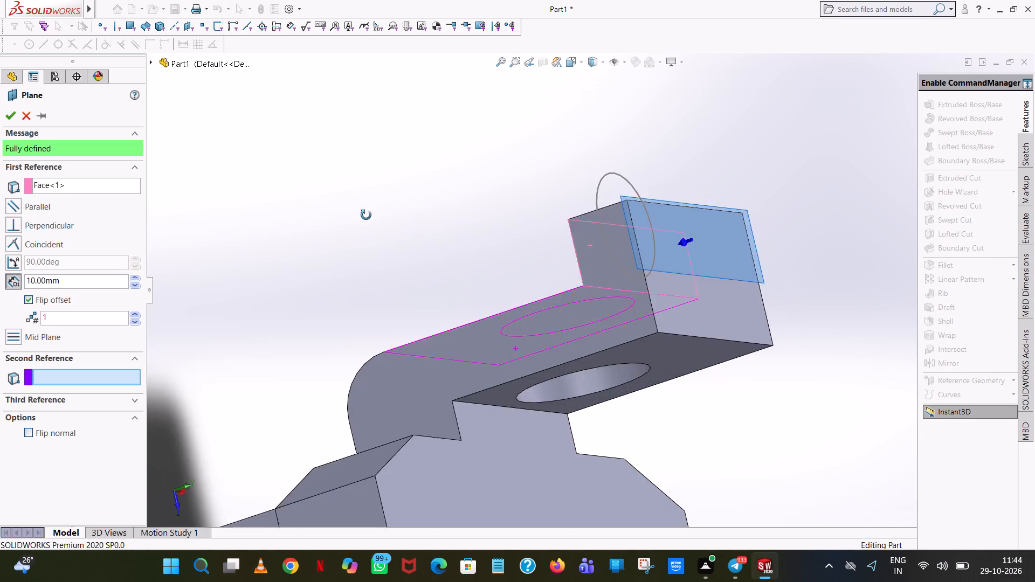
{"action": "middle_click_drag", "start_coordinate": [366, 215], "coordinate": [403, 258]}
{"action": "scroll", "coordinate": [377, 293], "scroll_direction": "up", "scroll_amount": 1}
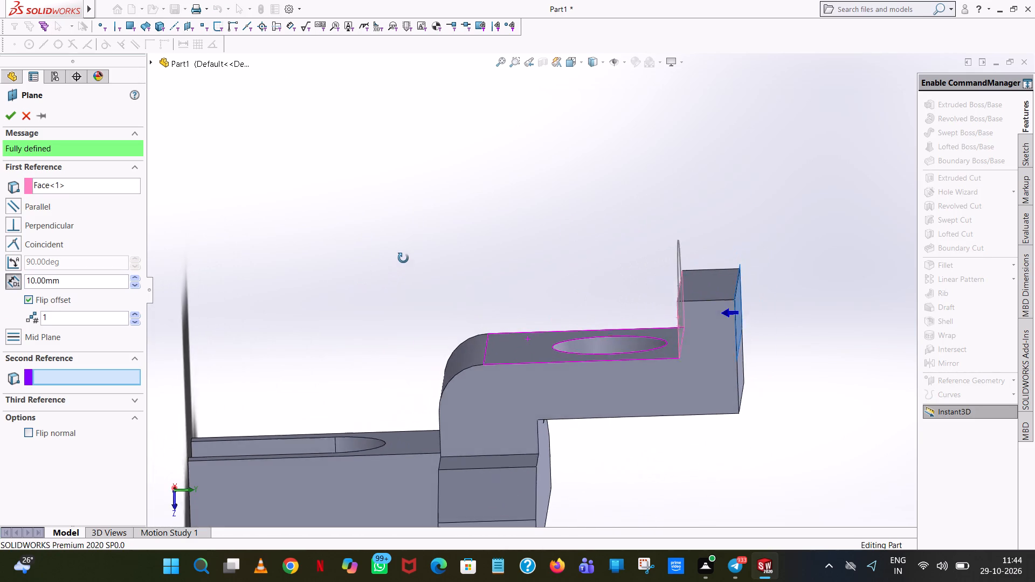
{"action": "middle_click_drag", "start_coordinate": [403, 258], "coordinate": [405, 251]}
{"action": "left_click", "coordinate": [7, 114]}
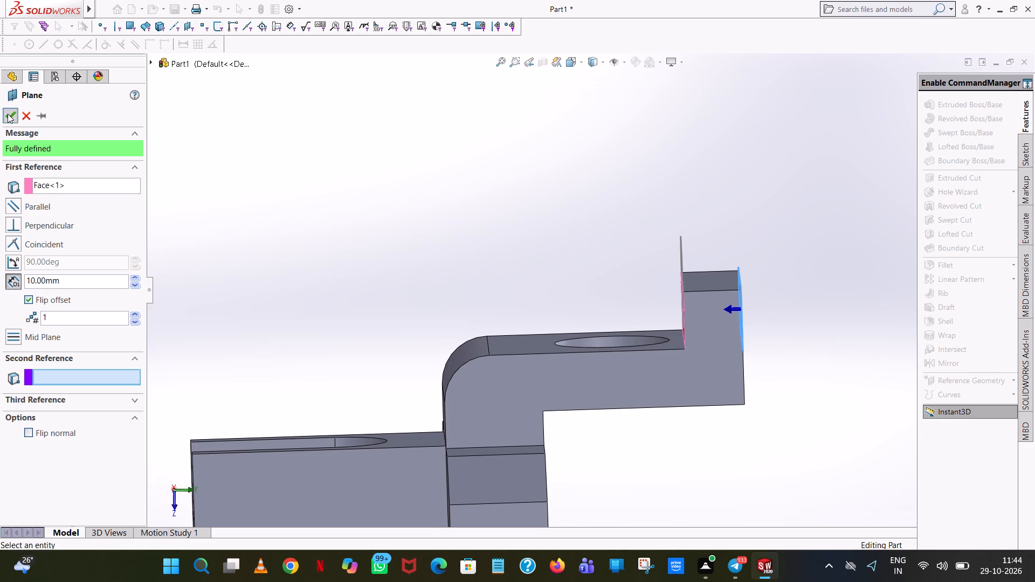
On the new offset plane, sketch a circle of radius 13 mm centred on the midpoint of the lip's upper edge.
{"action": "left_click", "coordinate": [451, 241]}
{"action": "middle_click_drag", "start_coordinate": [456, 260], "coordinate": [456, 260]}
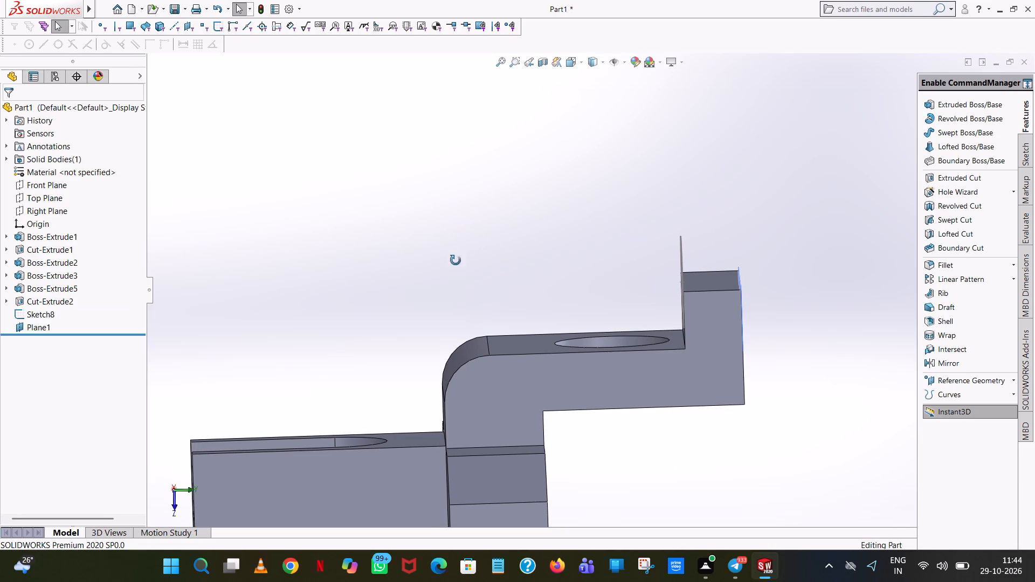
{"action": "middle_click_drag", "start_coordinate": [456, 260], "coordinate": [360, 272]}
{"action": "scroll", "coordinate": [360, 272], "scroll_direction": "up", "scroll_amount": 1}
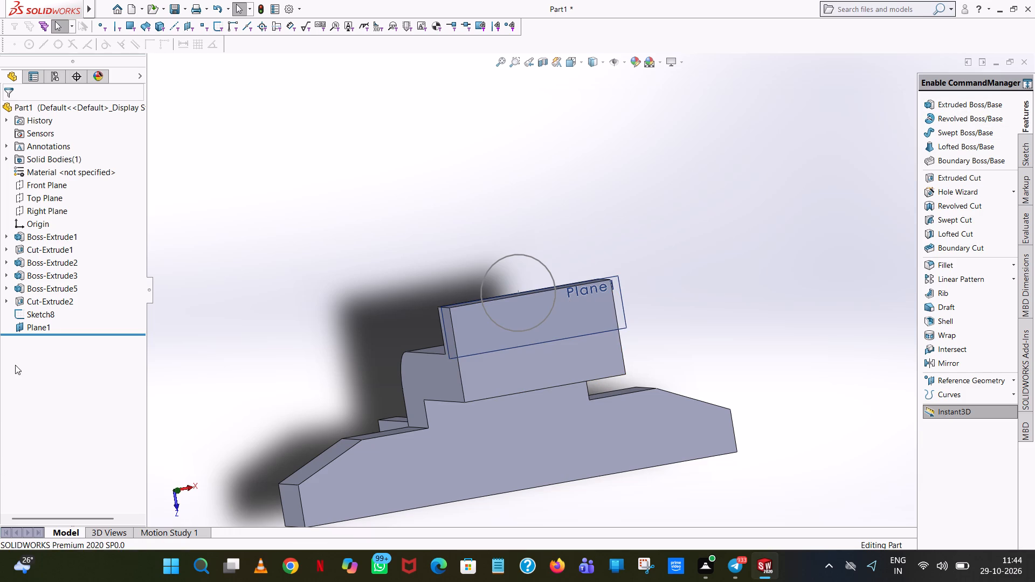
{"action": "left_click", "coordinate": [38, 328]}
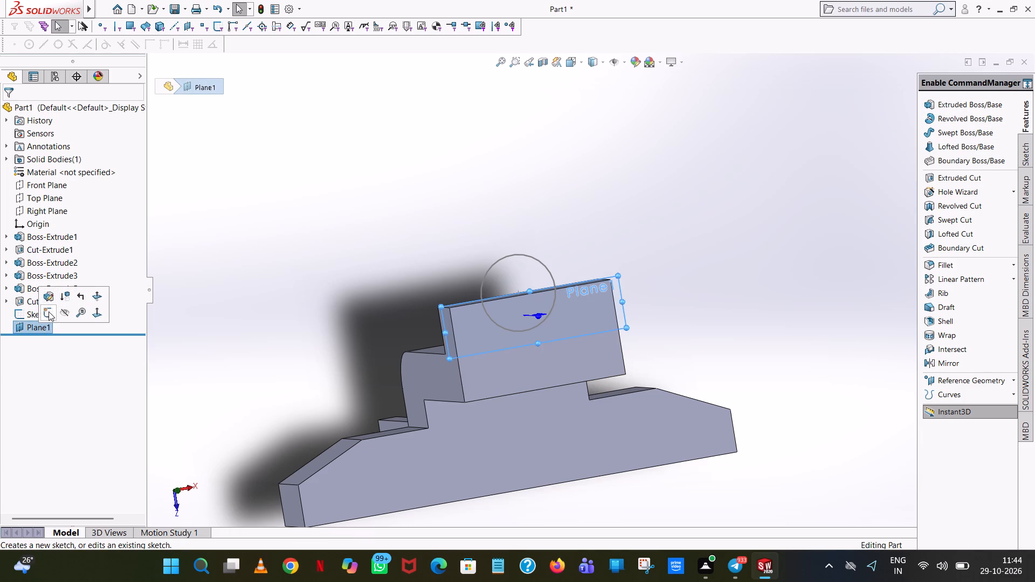
{"action": "left_click", "coordinate": [49, 311]}
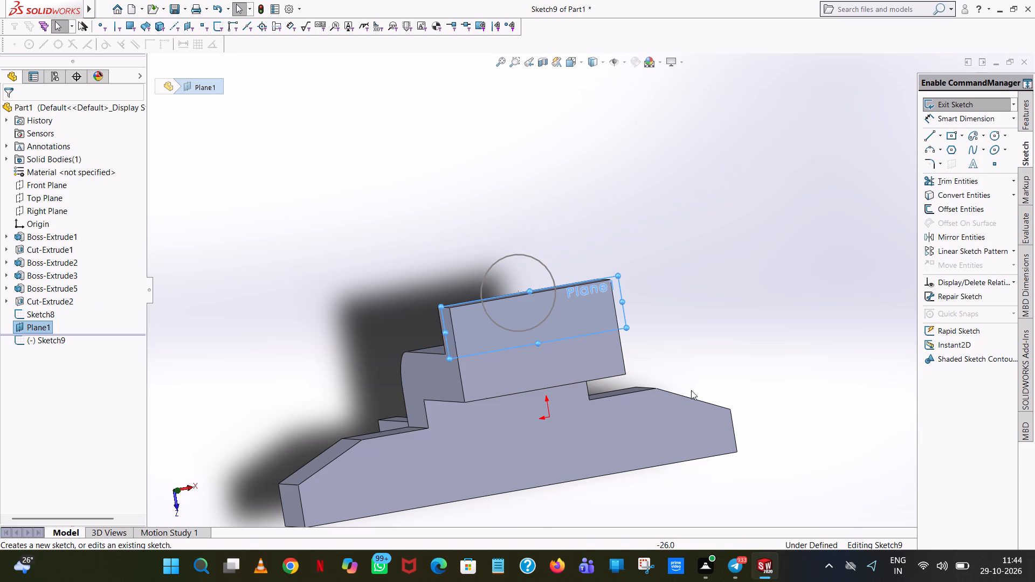
{"action": "left_click", "coordinate": [996, 137]}
{"action": "scroll", "coordinate": [530, 294], "scroll_direction": "down", "scroll_amount": 3}
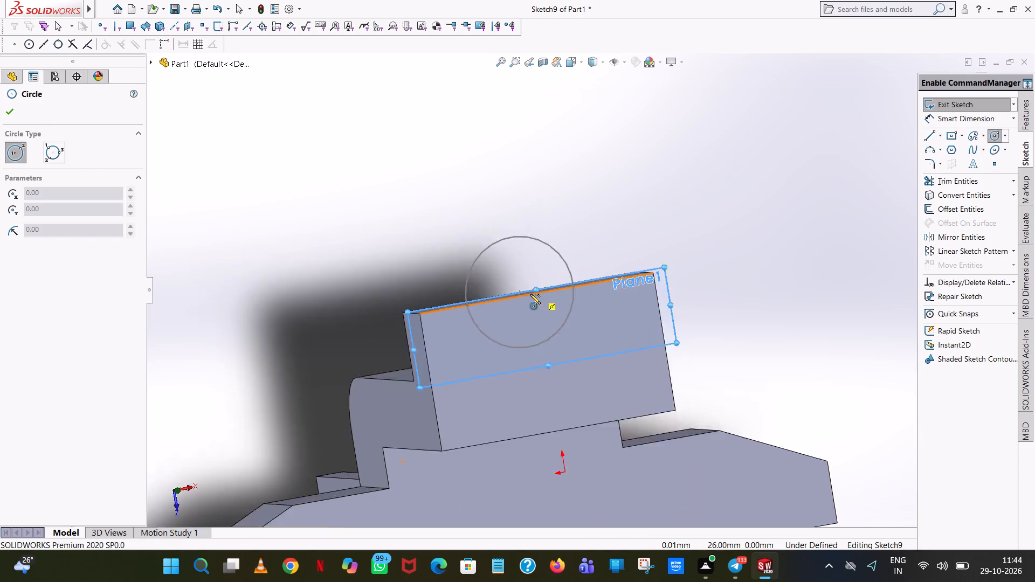
{"action": "scroll", "coordinate": [530, 294], "scroll_direction": "down", "scroll_amount": 4}
{"action": "left_click", "coordinate": [568, 291]}
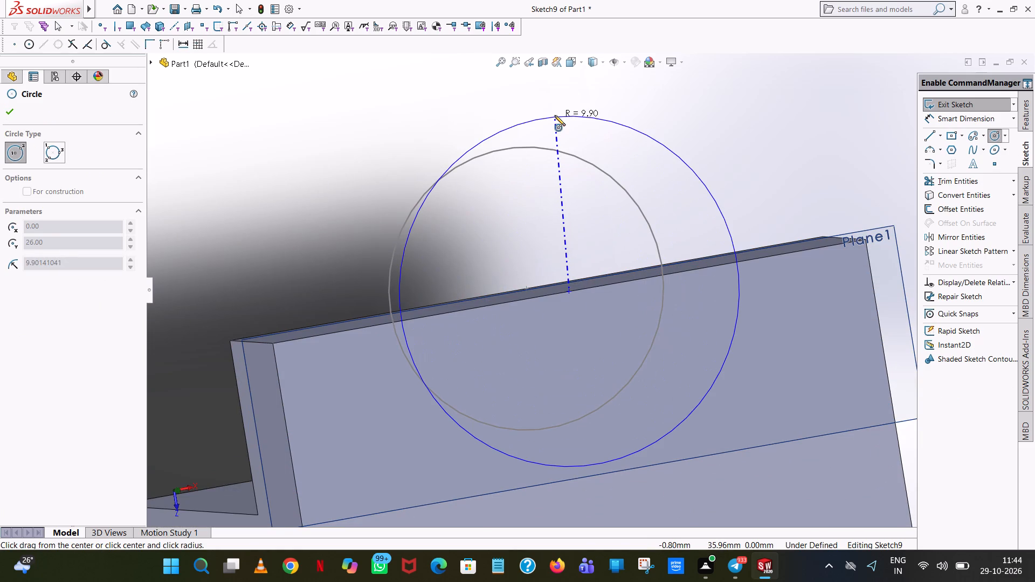
{"action": "left_click", "coordinate": [555, 115]}
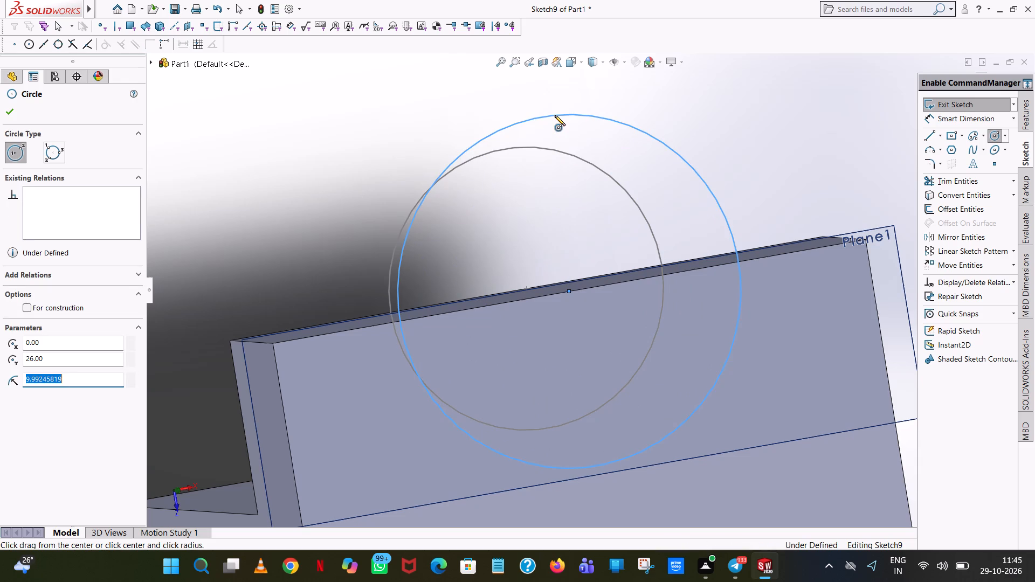
{"action": "type", "text": "13"}
{"action": "key", "text": "Return"}
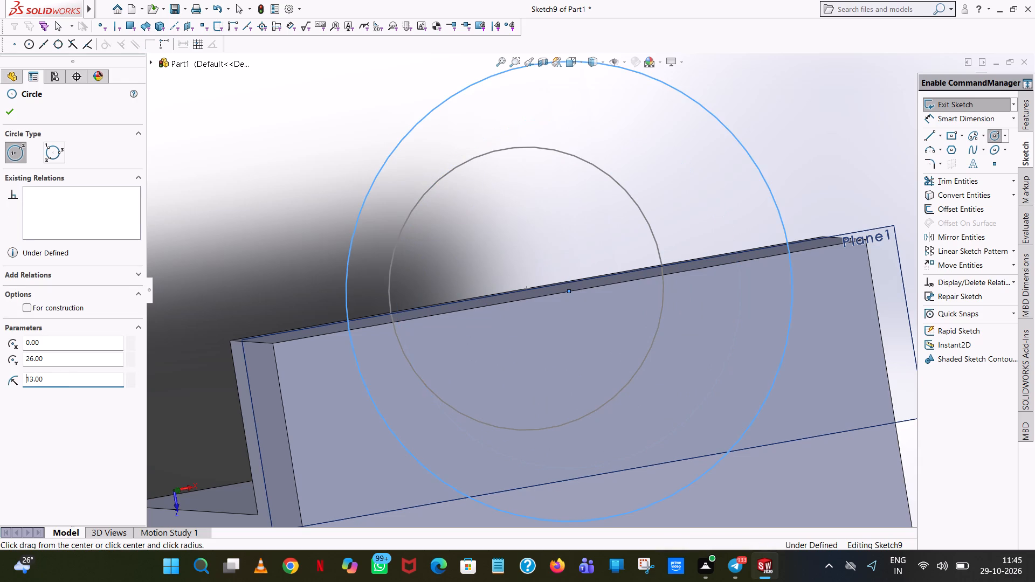
{"action": "right_click", "coordinate": [555, 115]}
{"action": "left_click", "coordinate": [583, 124]}
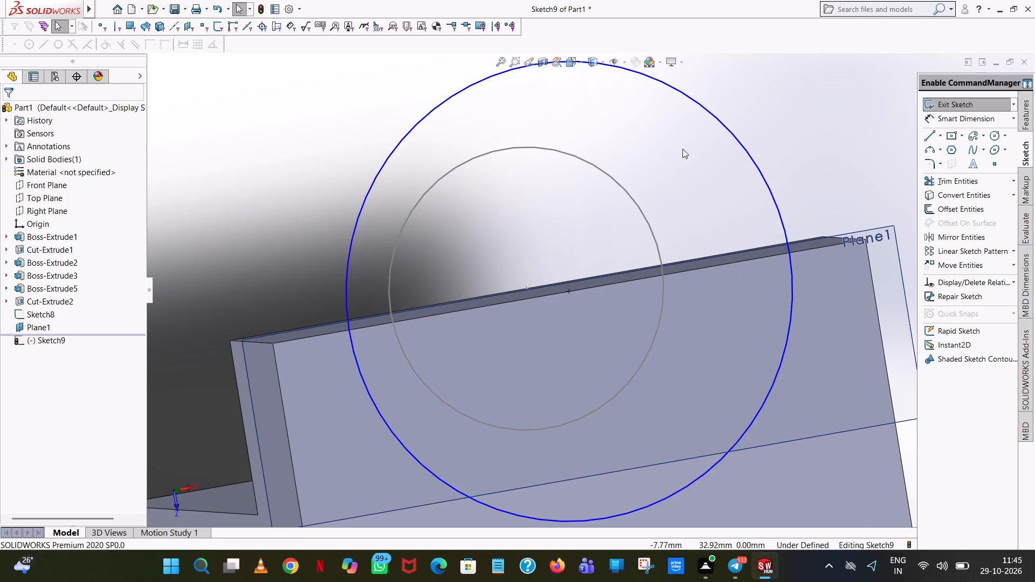
Add a diameter dimension of 26 mm to the circle on the offset plane and close its sketch.
{"action": "scroll", "coordinate": [716, 206], "scroll_direction": "up", "scroll_amount": 4}
{"action": "middle_click_drag", "start_coordinate": [717, 207], "coordinate": [791, 205]}
{"action": "scroll", "coordinate": [791, 205], "scroll_direction": "up", "scroll_amount": 2}
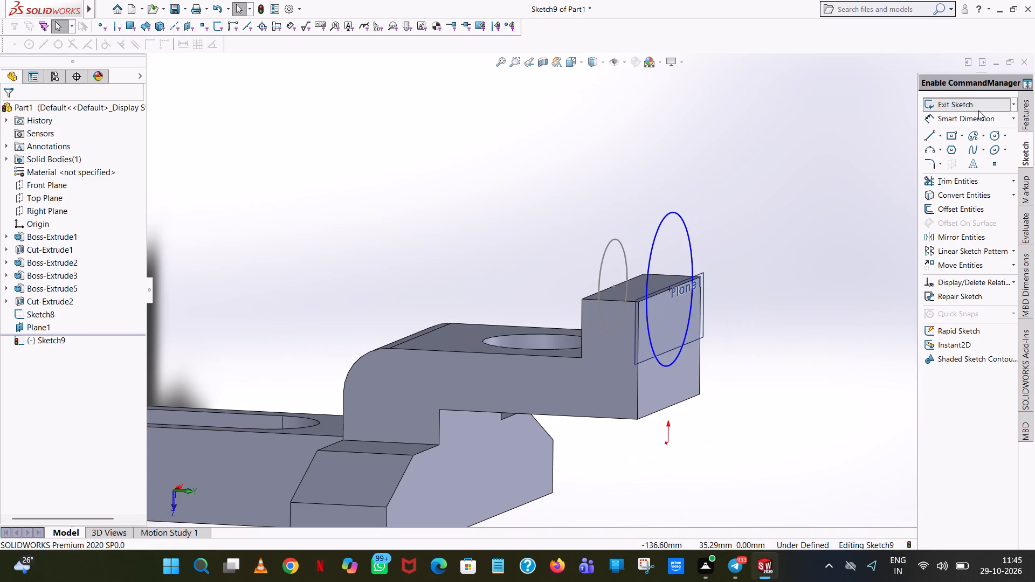
{"action": "left_click", "coordinate": [972, 120]}
{"action": "left_click", "coordinate": [666, 217]}
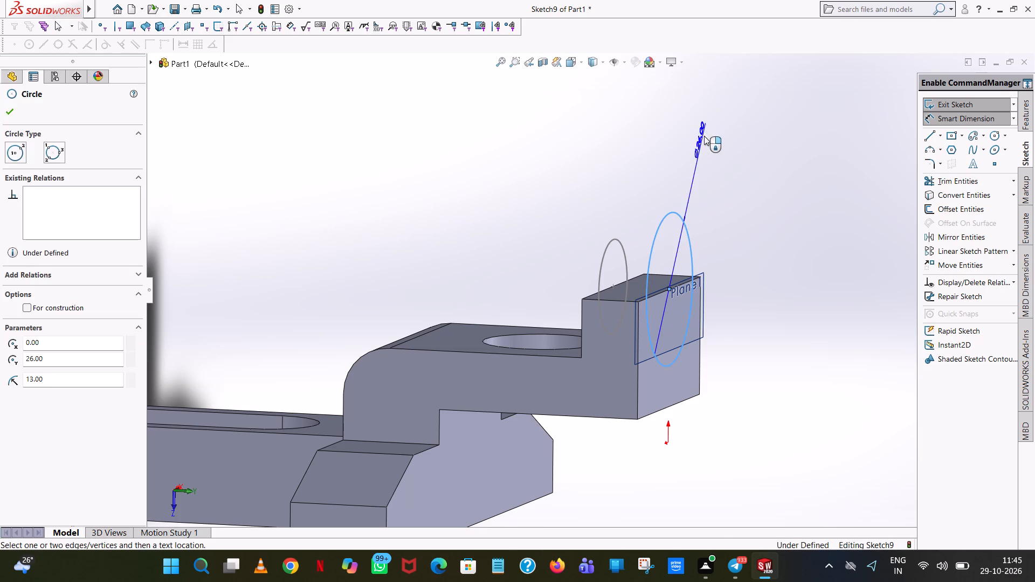
{"action": "left_click", "coordinate": [710, 120]}
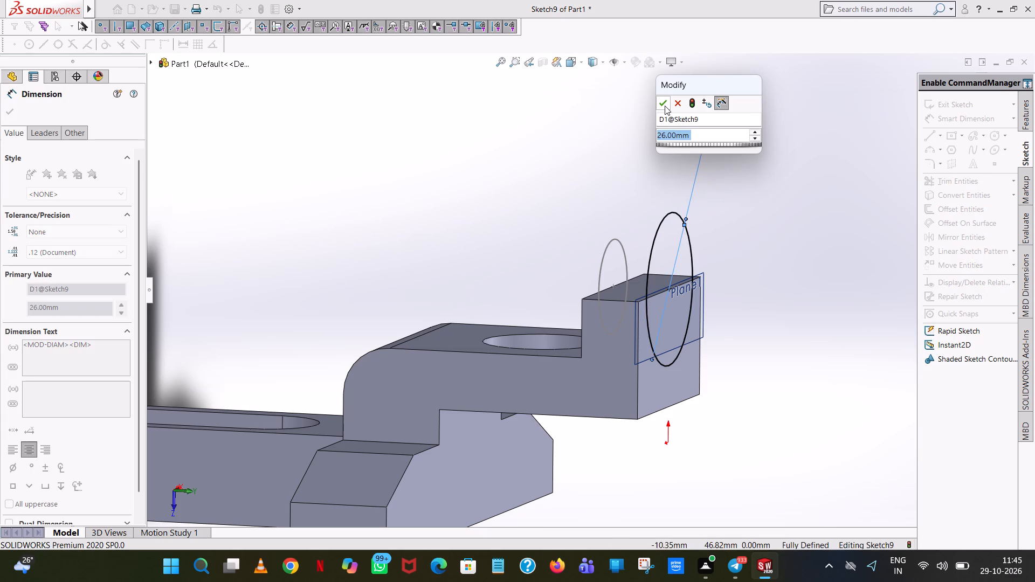
{"action": "left_click", "coordinate": [665, 106]}
{"action": "left_click", "coordinate": [809, 253]}
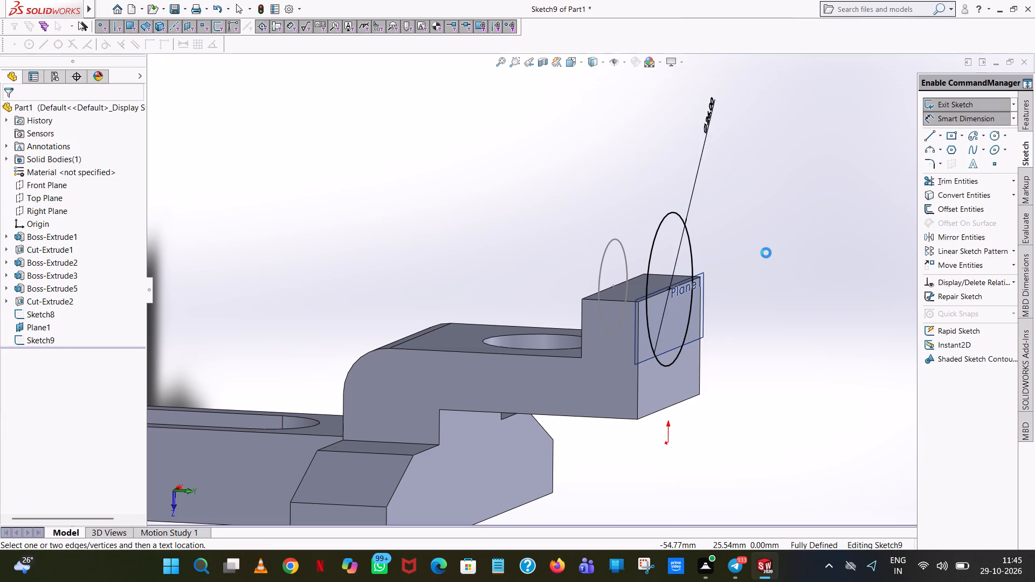
{"action": "scroll", "coordinate": [766, 253], "scroll_direction": "up", "scroll_amount": 1}
{"action": "middle_click_drag", "start_coordinate": [766, 253], "coordinate": [798, 292]}
{"action": "scroll", "coordinate": [775, 246], "scroll_direction": "up", "scroll_amount": 1}
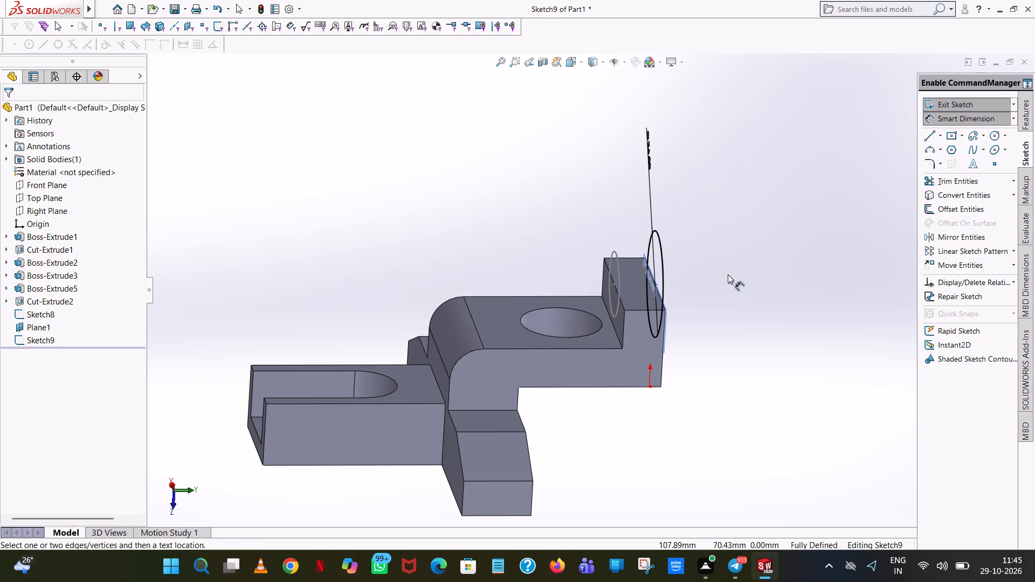
{"action": "left_click", "coordinate": [724, 214]}
{"action": "scroll", "coordinate": [733, 203], "scroll_direction": "down", "scroll_amount": 2}
{"action": "left_click", "coordinate": [949, 106]}
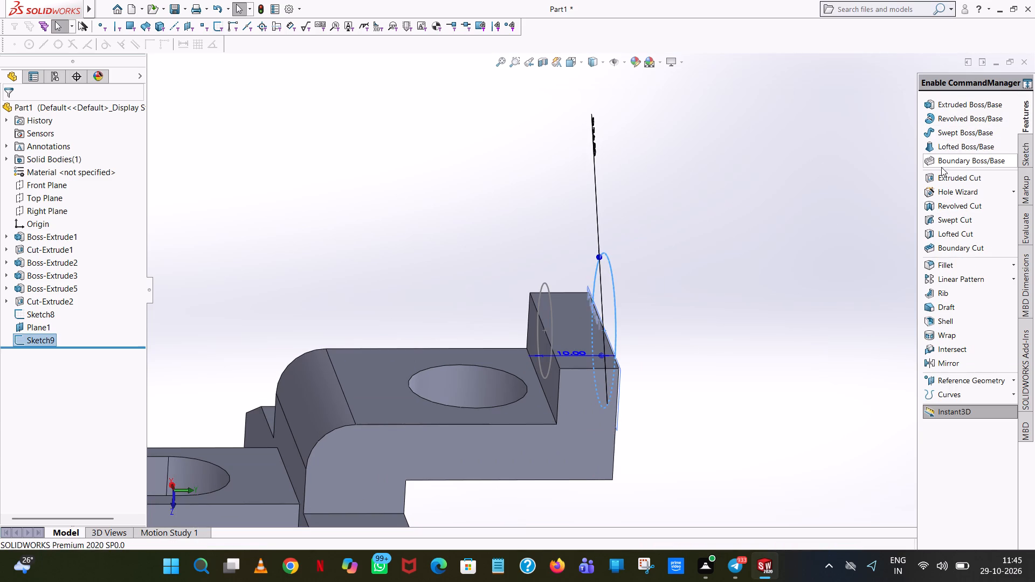
Loft a boss between the 26 mm and 16 mm circles, moving the larger profile's connector near the smaller one's to remove the twist.
{"action": "left_click", "coordinate": [957, 145]}
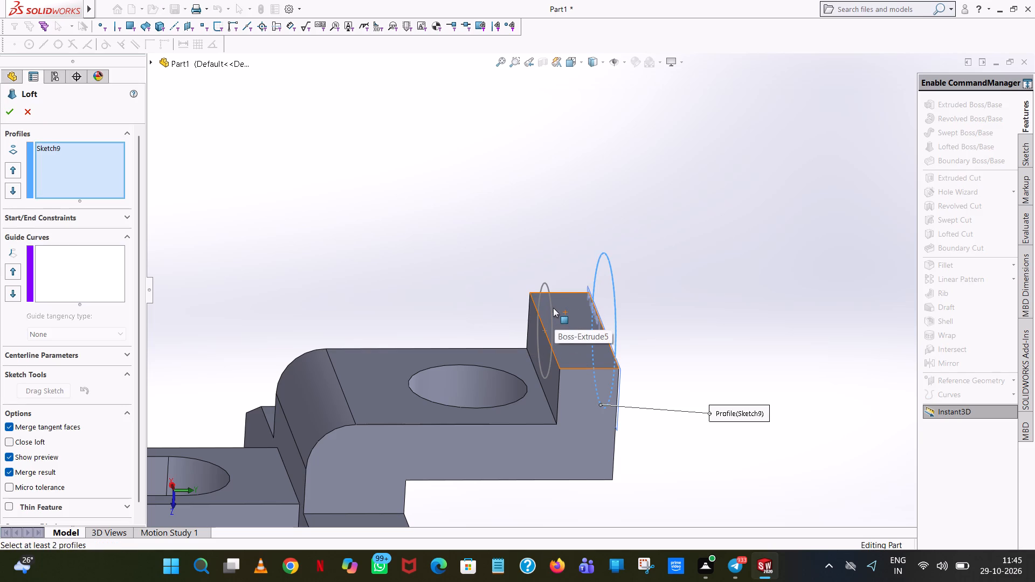
{"action": "scroll", "coordinate": [551, 293], "scroll_direction": "down", "scroll_amount": 7}
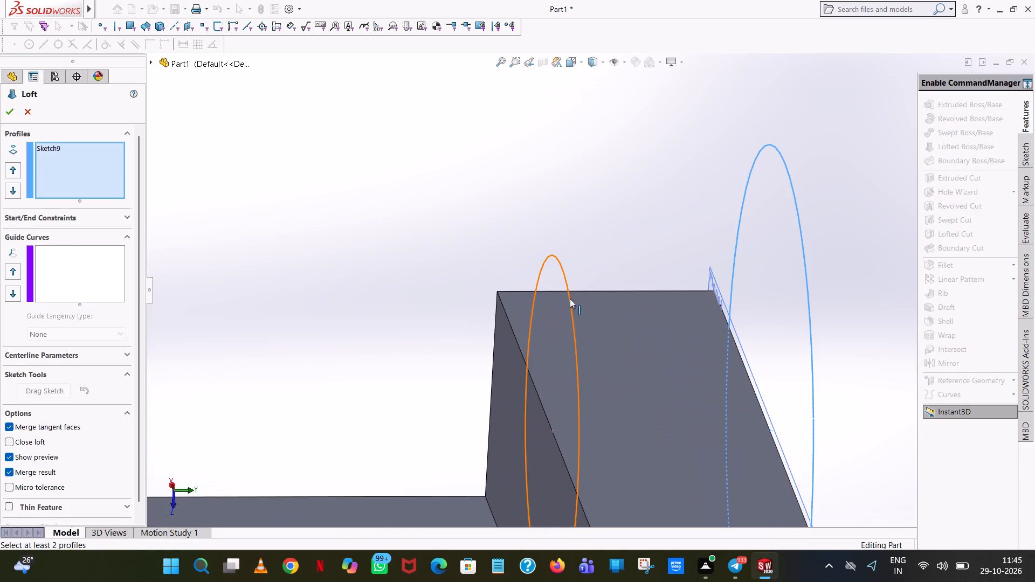
{"action": "left_click", "coordinate": [570, 297]}
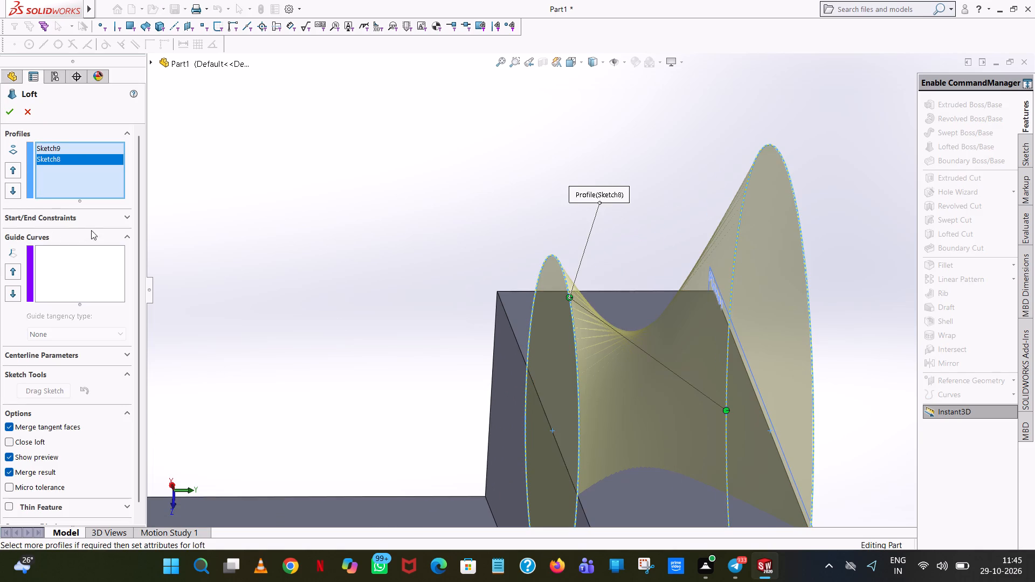
{"action": "scroll", "coordinate": [764, 376], "scroll_direction": "up", "scroll_amount": 2}
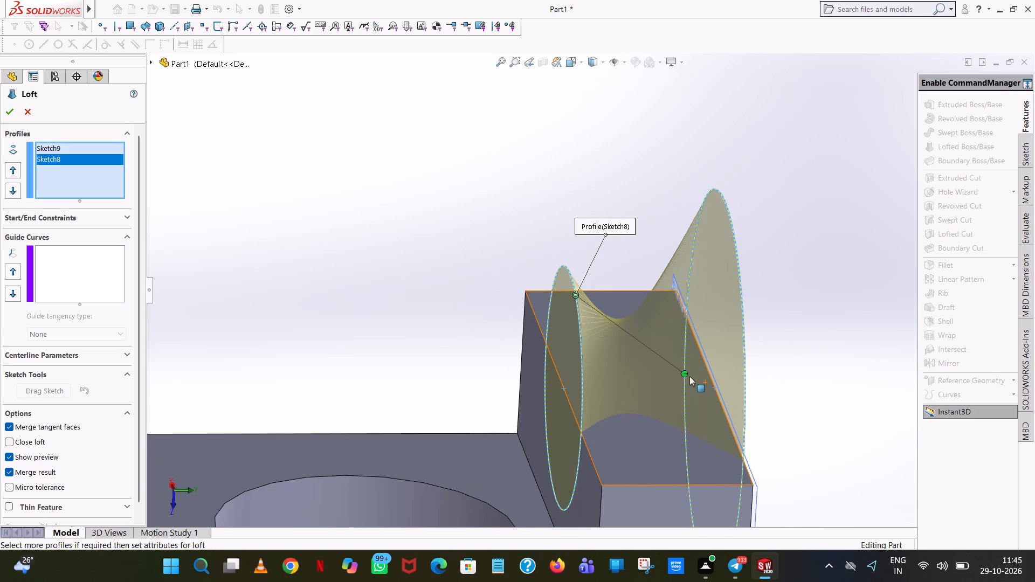
{"action": "left_click_drag", "start_coordinate": [685, 373], "coordinate": [714, 199]}
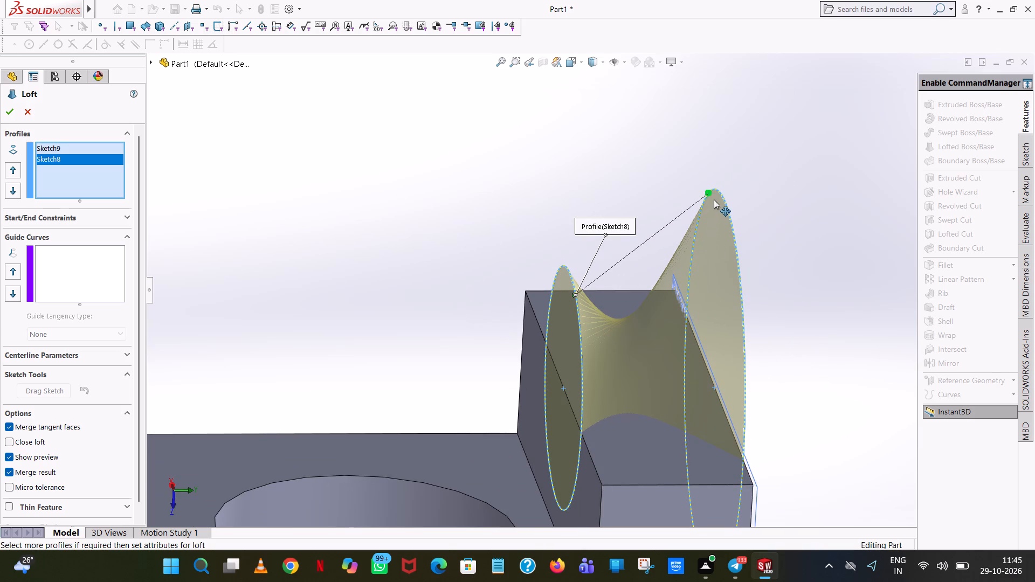
{"action": "left_click_drag", "start_coordinate": [714, 199], "coordinate": [715, 197]}
{"action": "middle_click_drag", "start_coordinate": [793, 366], "coordinate": [832, 341]}
{"action": "scroll", "coordinate": [804, 357], "scroll_direction": "up", "scroll_amount": 1}
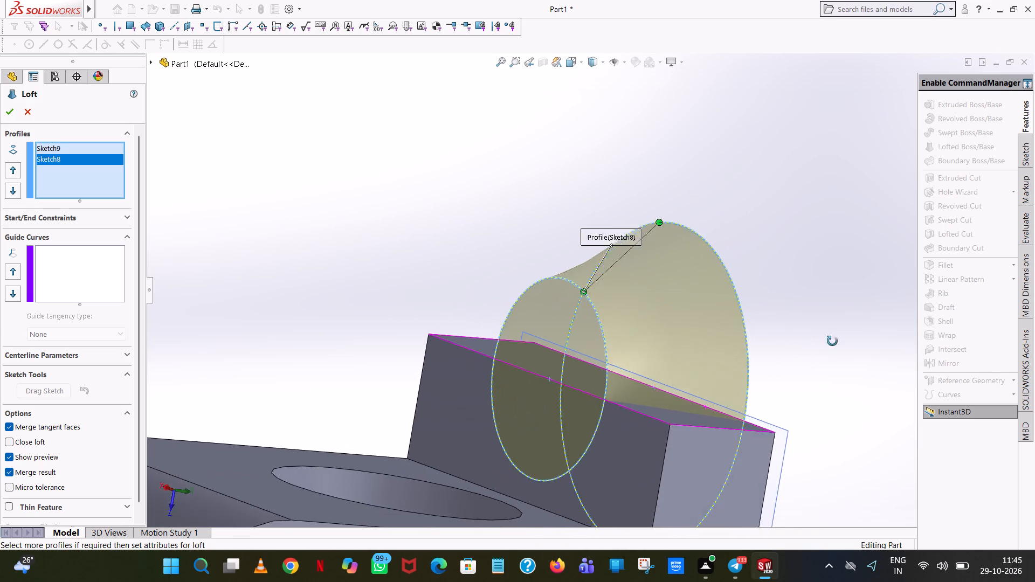
{"action": "middle_click_drag", "start_coordinate": [832, 341], "coordinate": [880, 388]}
{"action": "scroll", "coordinate": [867, 376], "scroll_direction": "up", "scroll_amount": 1}
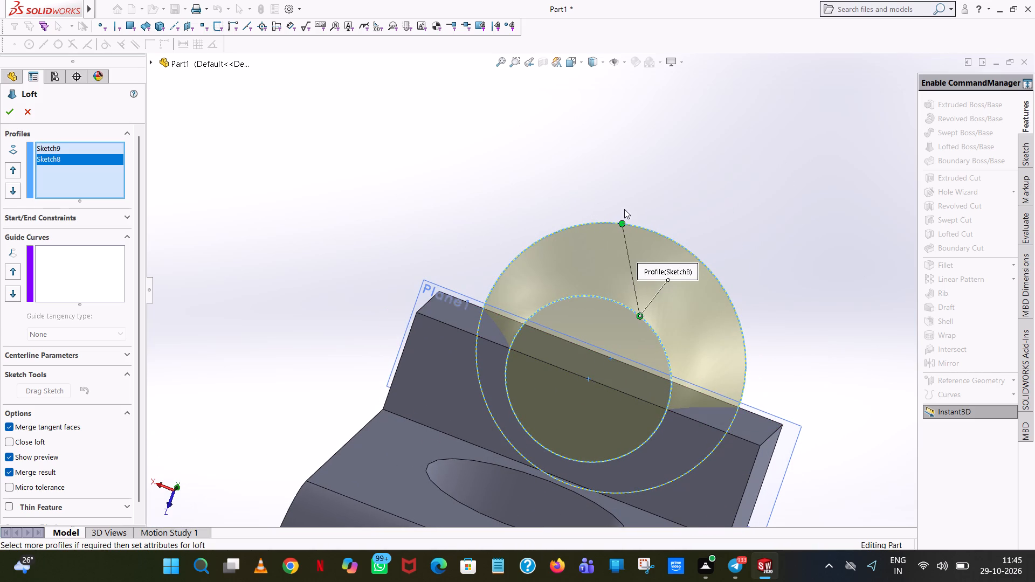
{"action": "left_click_drag", "start_coordinate": [623, 223], "coordinate": [643, 232]}
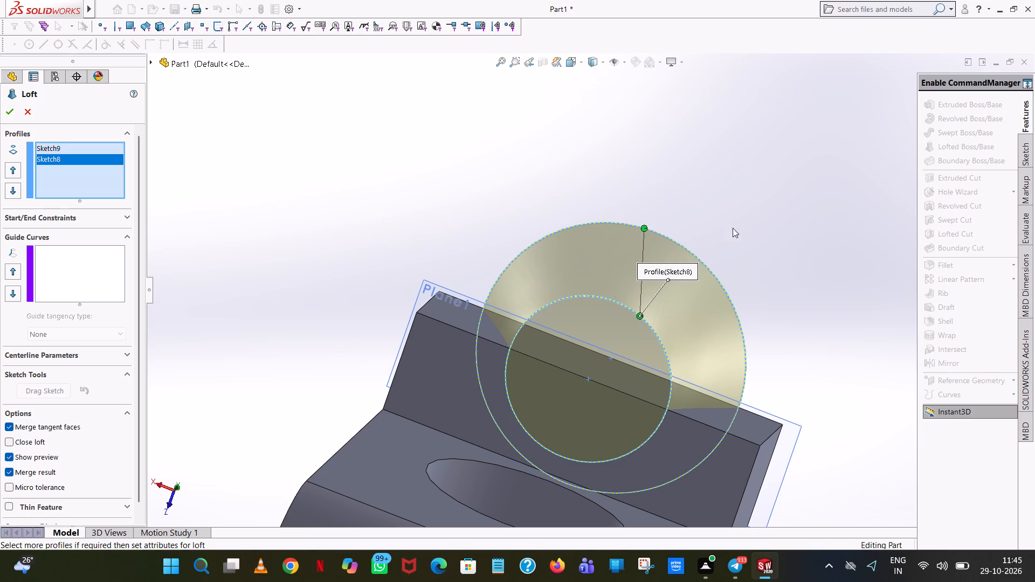
{"action": "left_click", "coordinate": [743, 227]}
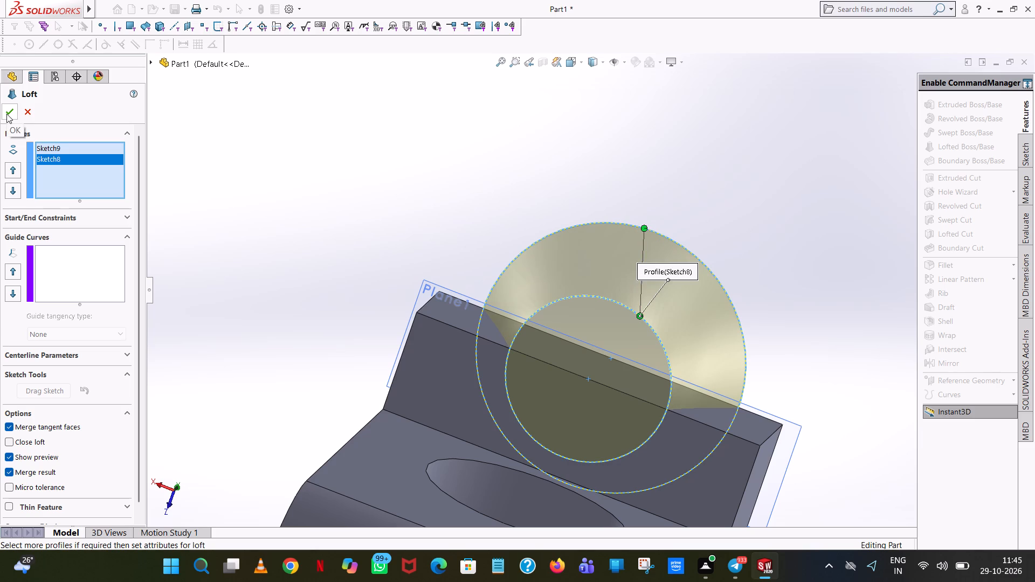
{"action": "left_click", "coordinate": [6, 114]}
{"action": "left_click", "coordinate": [687, 200]}
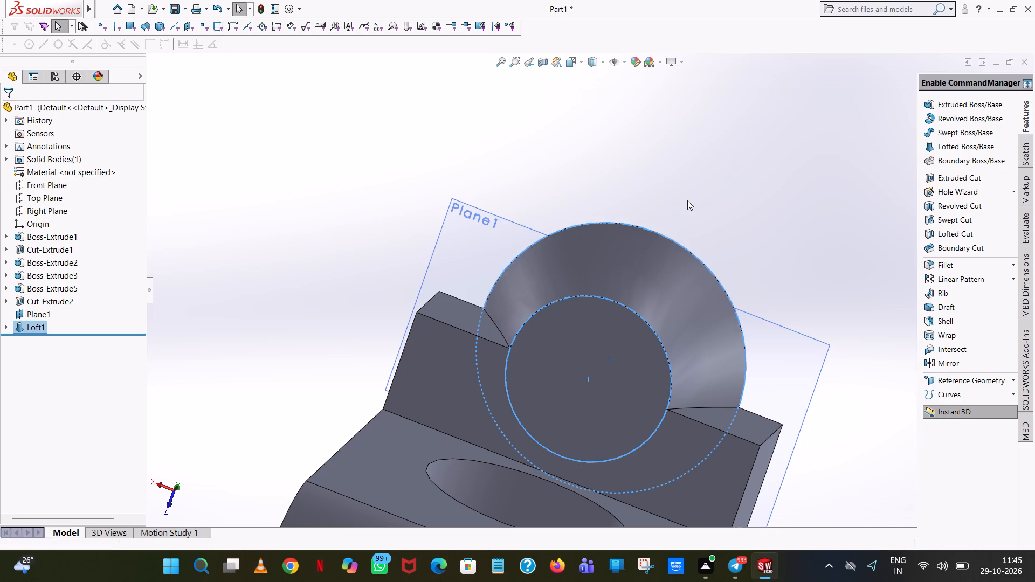
Examine the lofted boss on the lip and the whole part from several angles.
{"action": "middle_click_drag", "start_coordinate": [684, 209], "coordinate": [581, 209]}
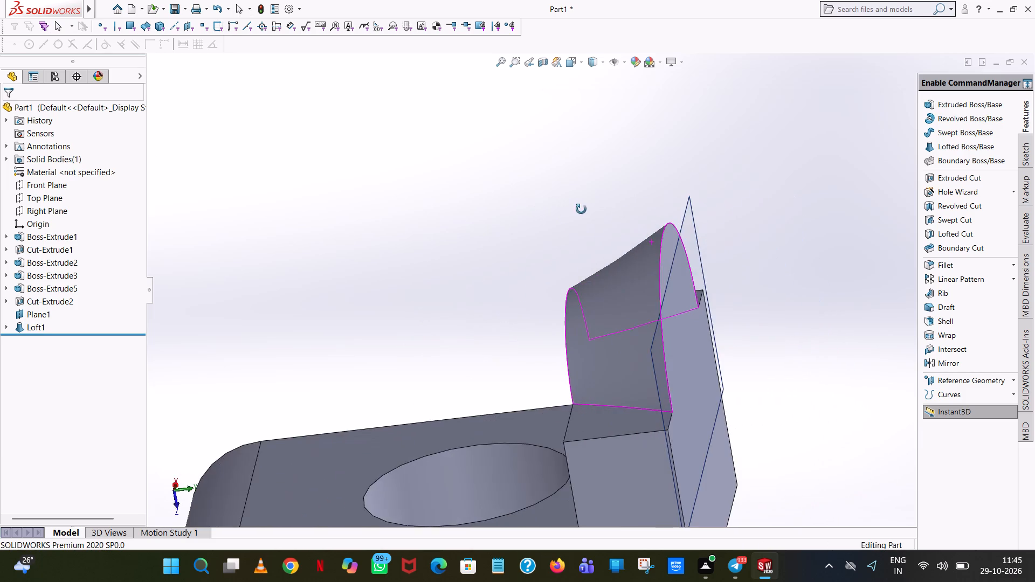
{"action": "middle_click_drag", "start_coordinate": [581, 209], "coordinate": [499, 226]}
{"action": "scroll", "coordinate": [513, 220], "scroll_direction": "up", "scroll_amount": 2}
{"action": "left_click", "coordinate": [638, 195]}
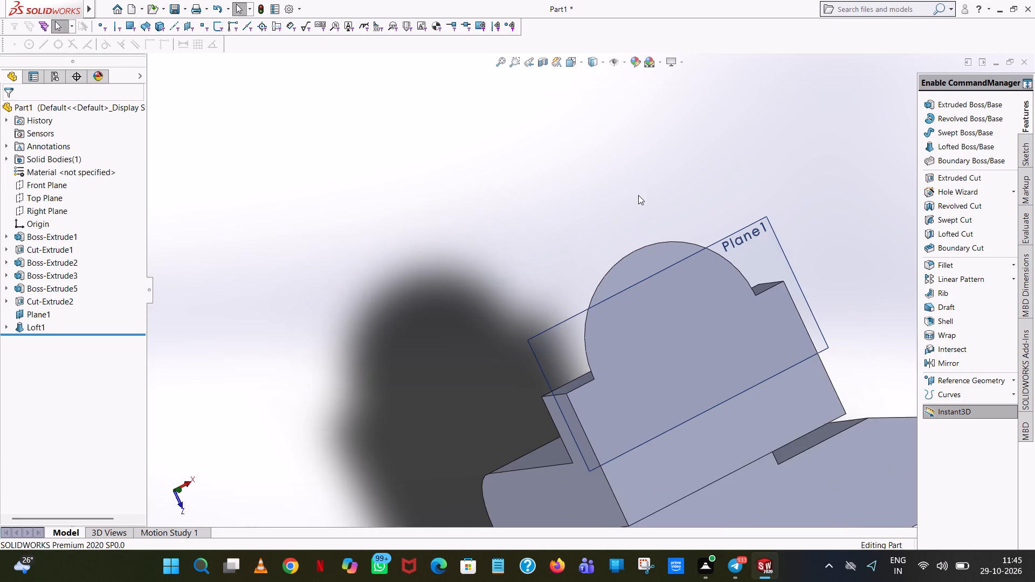
{"action": "middle_click_drag", "start_coordinate": [639, 205], "coordinate": [667, 211]}
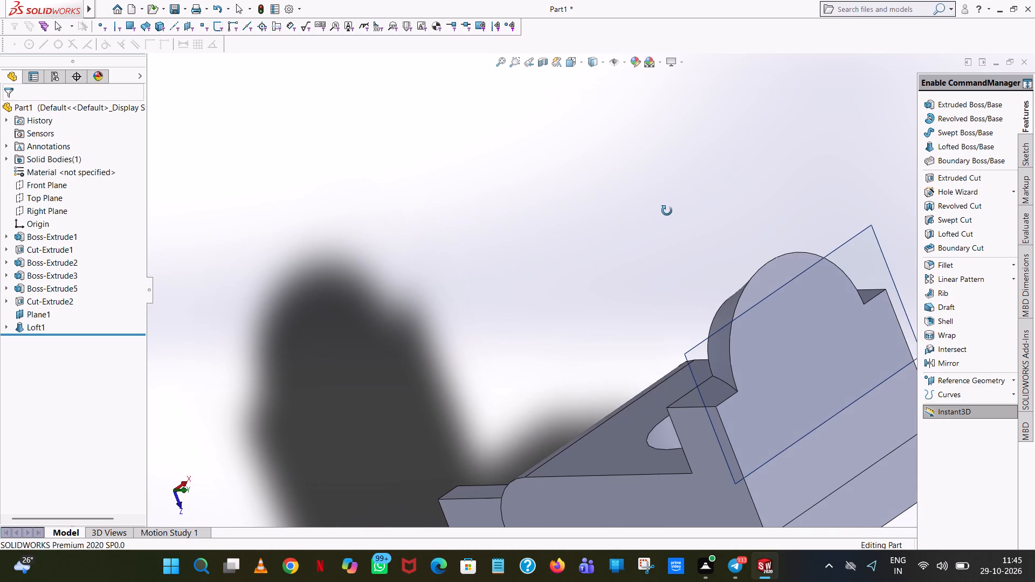
{"action": "middle_click_drag", "start_coordinate": [667, 211], "coordinate": [667, 211]}
{"action": "scroll", "coordinate": [667, 211], "scroll_direction": "up", "scroll_amount": 1}
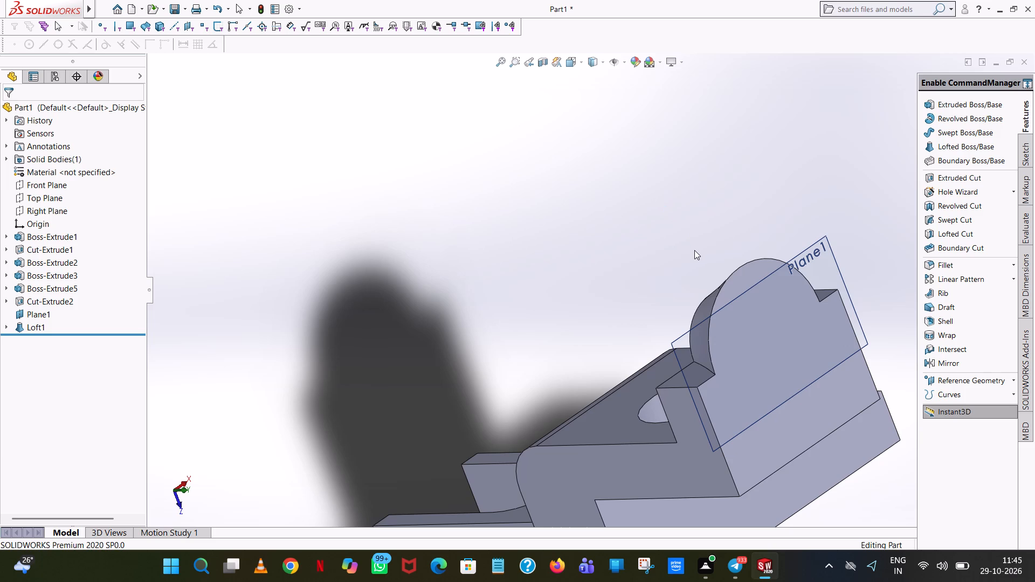
{"action": "middle_click_drag", "start_coordinate": [650, 280], "coordinate": [707, 246]}
{"action": "scroll", "coordinate": [670, 283], "scroll_direction": "up", "scroll_amount": 1}
{"action": "scroll", "coordinate": [707, 246], "scroll_direction": "up", "scroll_amount": 6}
{"action": "middle_click_drag", "start_coordinate": [707, 246], "coordinate": [728, 259]}
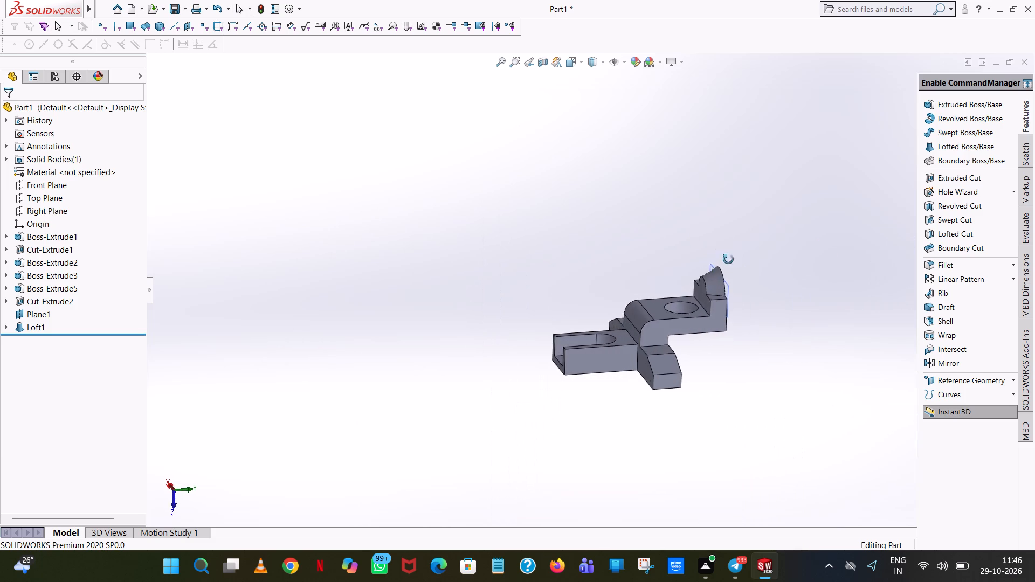
{"action": "middle_click_drag", "start_coordinate": [728, 259], "coordinate": [791, 231]}
{"action": "scroll", "coordinate": [788, 231], "scroll_direction": "up", "scroll_amount": 1}
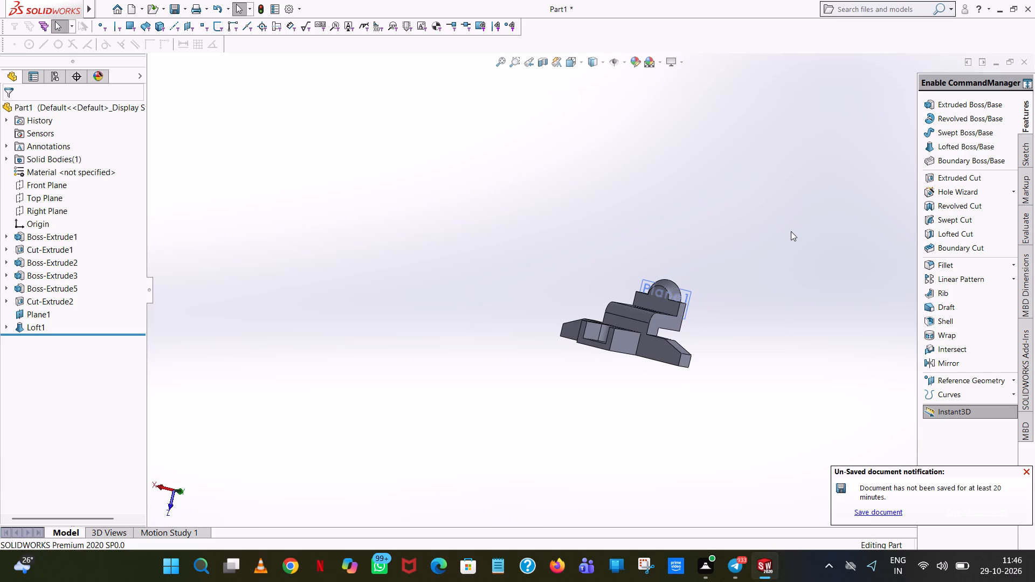
{"action": "scroll", "coordinate": [720, 285], "scroll_direction": "down", "scroll_amount": 1}
{"action": "middle_click_drag", "start_coordinate": [720, 285], "coordinate": [631, 313]}
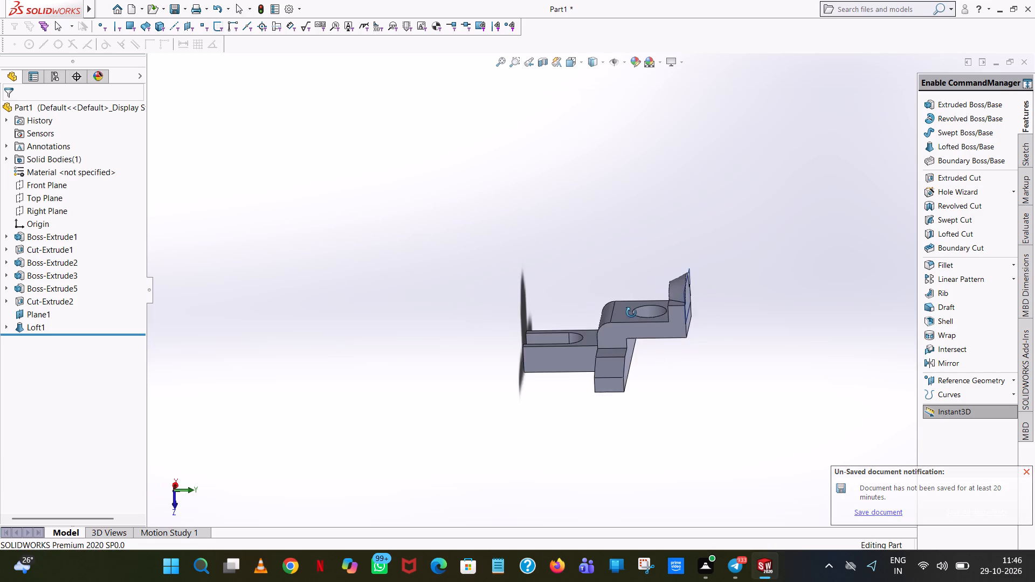
{"action": "middle_click_drag", "start_coordinate": [631, 313], "coordinate": [634, 318]}
{"action": "scroll", "coordinate": [641, 324], "scroll_direction": "up", "scroll_amount": 1}
{"action": "scroll", "coordinate": [694, 300], "scroll_direction": "down", "scroll_amount": 7}
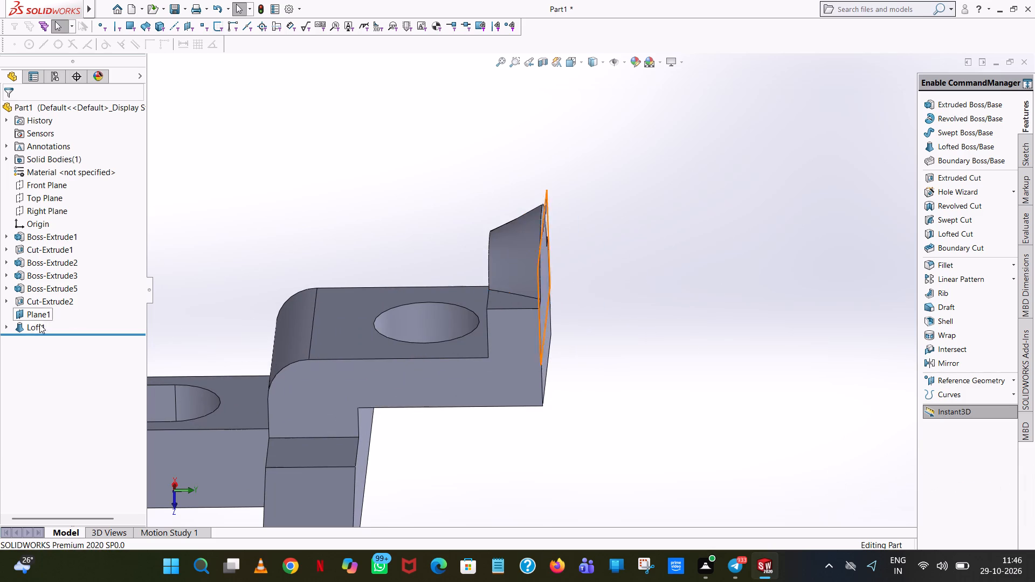
Hide the offset reference plane used for the loft's larger profile.
{"action": "left_click", "coordinate": [39, 318]}
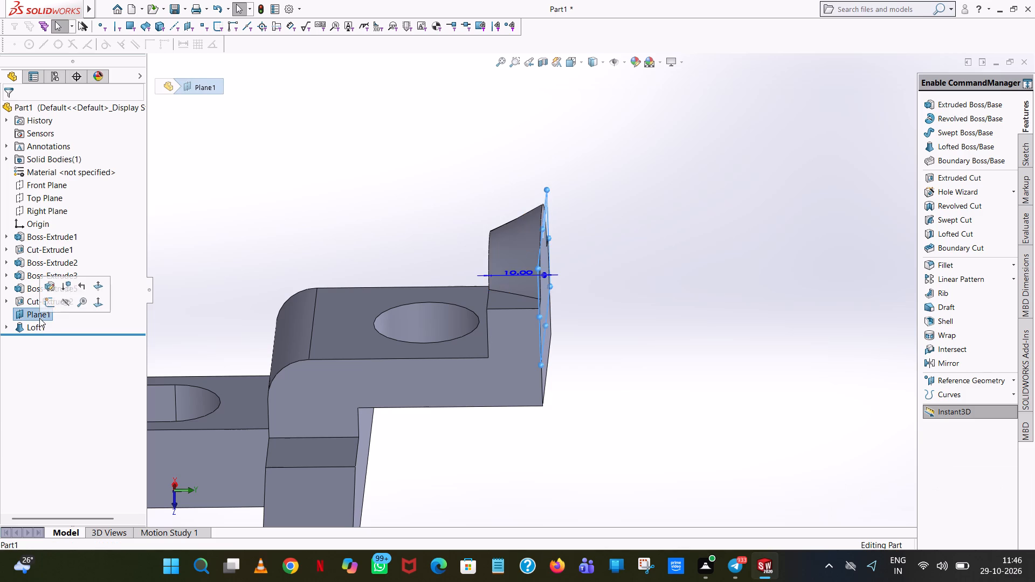
{"action": "left_click", "coordinate": [65, 305]}
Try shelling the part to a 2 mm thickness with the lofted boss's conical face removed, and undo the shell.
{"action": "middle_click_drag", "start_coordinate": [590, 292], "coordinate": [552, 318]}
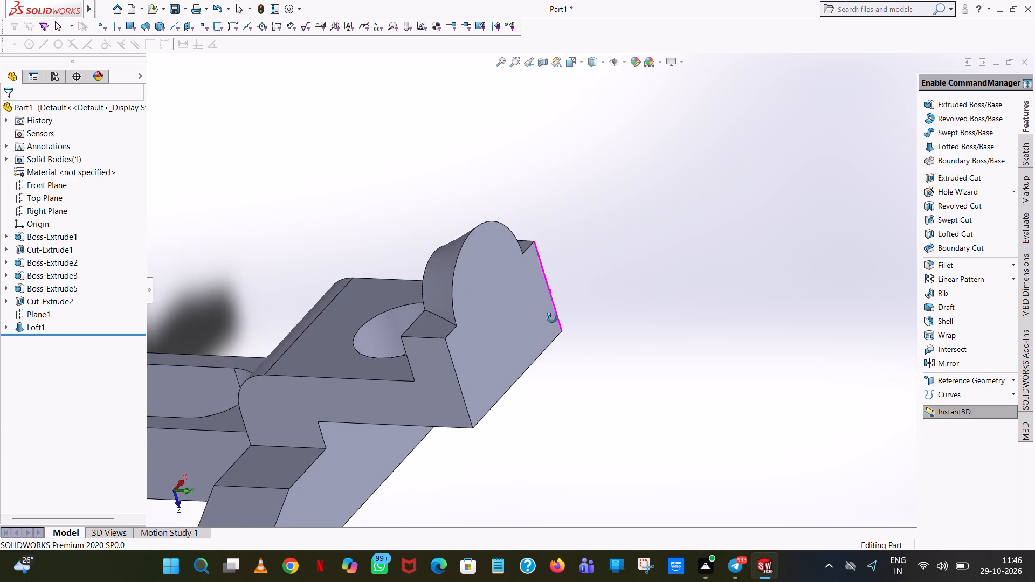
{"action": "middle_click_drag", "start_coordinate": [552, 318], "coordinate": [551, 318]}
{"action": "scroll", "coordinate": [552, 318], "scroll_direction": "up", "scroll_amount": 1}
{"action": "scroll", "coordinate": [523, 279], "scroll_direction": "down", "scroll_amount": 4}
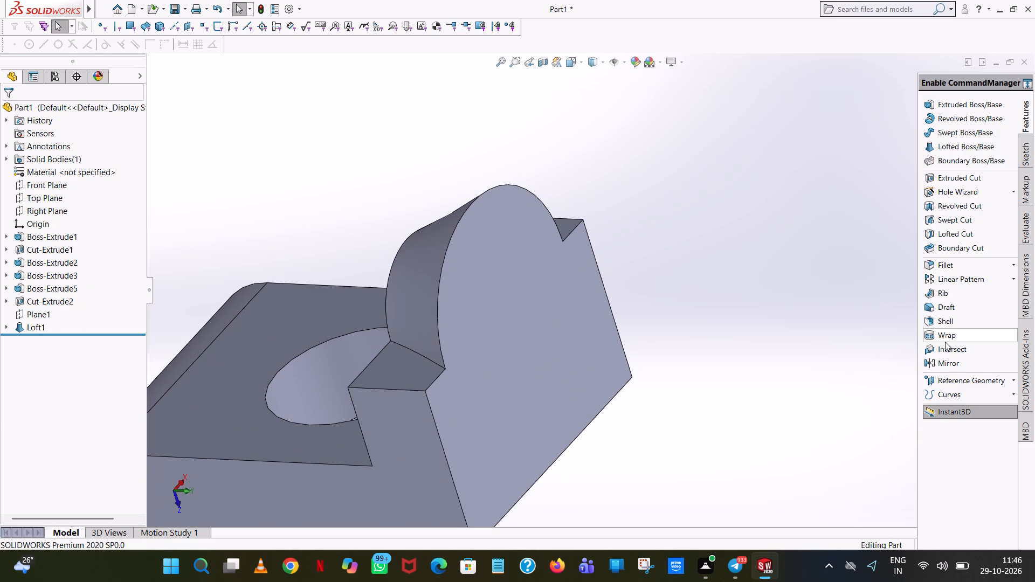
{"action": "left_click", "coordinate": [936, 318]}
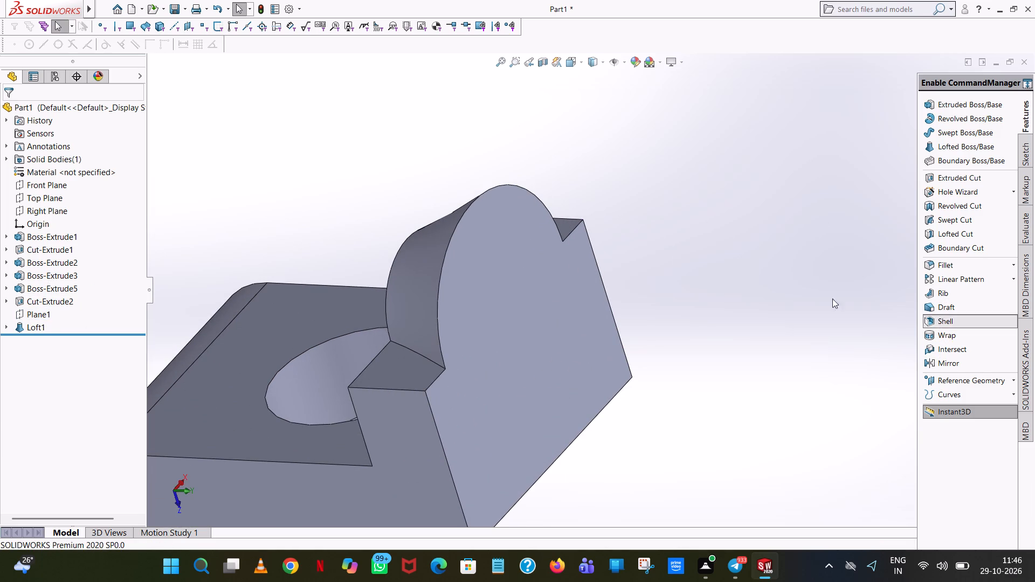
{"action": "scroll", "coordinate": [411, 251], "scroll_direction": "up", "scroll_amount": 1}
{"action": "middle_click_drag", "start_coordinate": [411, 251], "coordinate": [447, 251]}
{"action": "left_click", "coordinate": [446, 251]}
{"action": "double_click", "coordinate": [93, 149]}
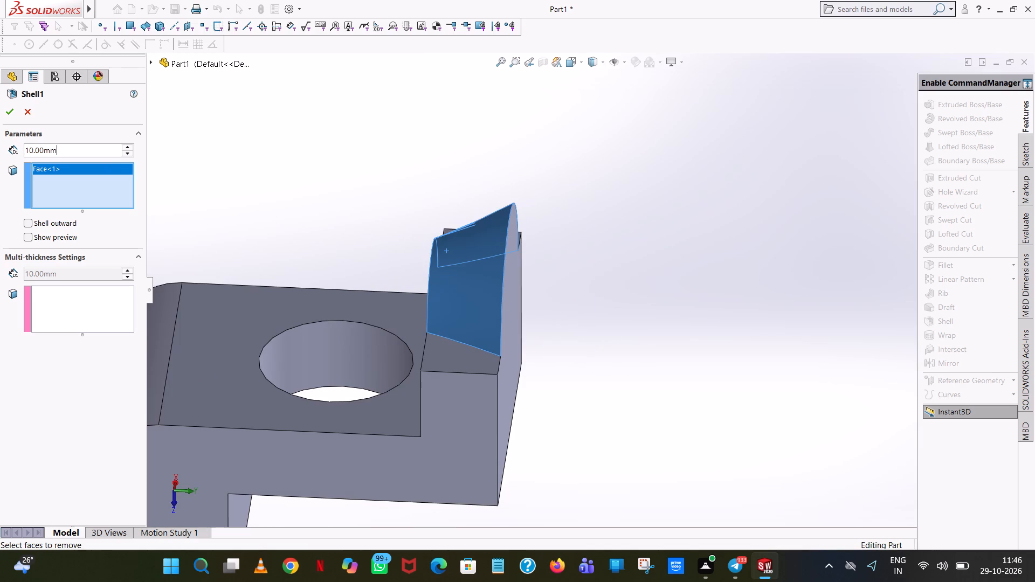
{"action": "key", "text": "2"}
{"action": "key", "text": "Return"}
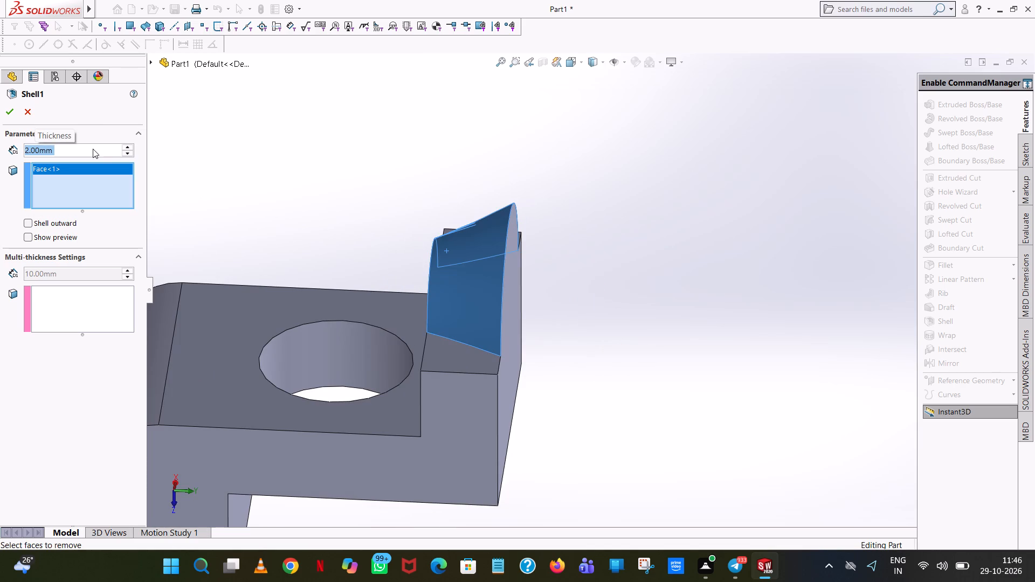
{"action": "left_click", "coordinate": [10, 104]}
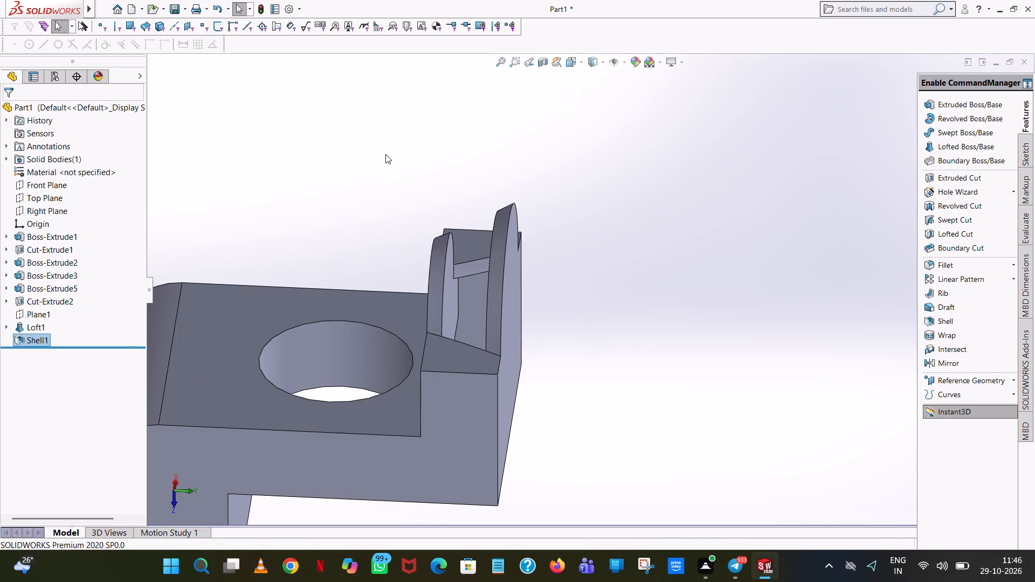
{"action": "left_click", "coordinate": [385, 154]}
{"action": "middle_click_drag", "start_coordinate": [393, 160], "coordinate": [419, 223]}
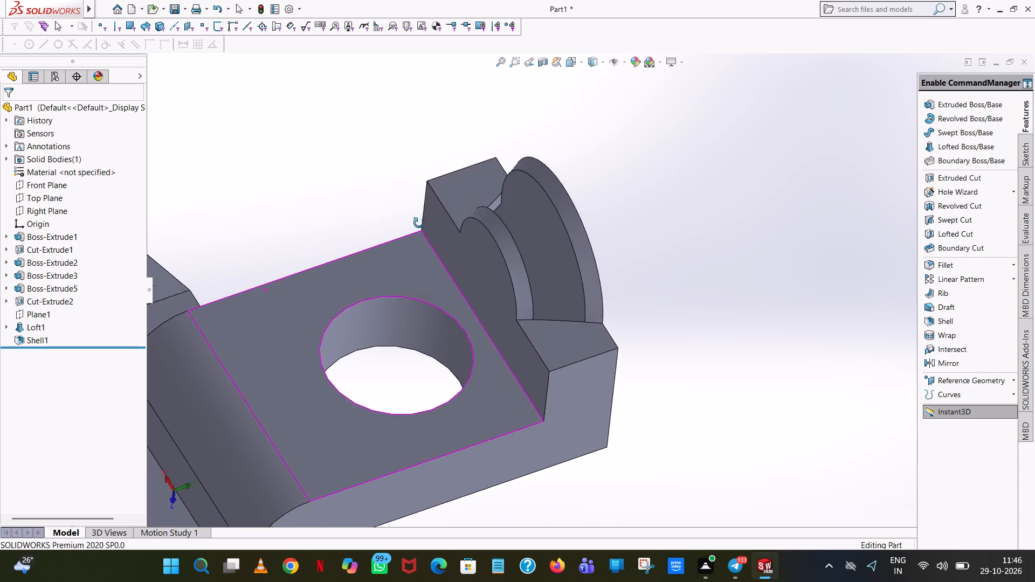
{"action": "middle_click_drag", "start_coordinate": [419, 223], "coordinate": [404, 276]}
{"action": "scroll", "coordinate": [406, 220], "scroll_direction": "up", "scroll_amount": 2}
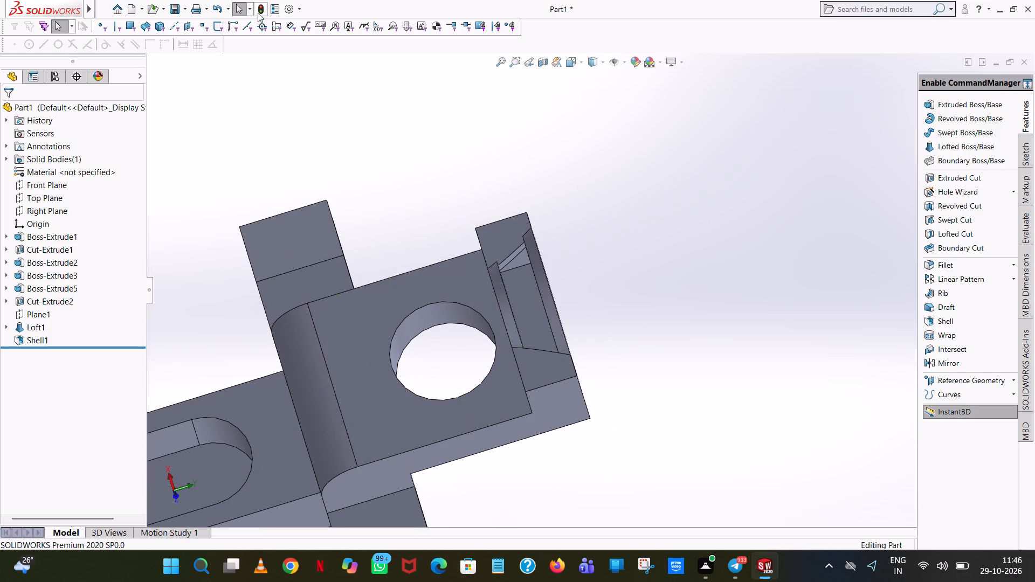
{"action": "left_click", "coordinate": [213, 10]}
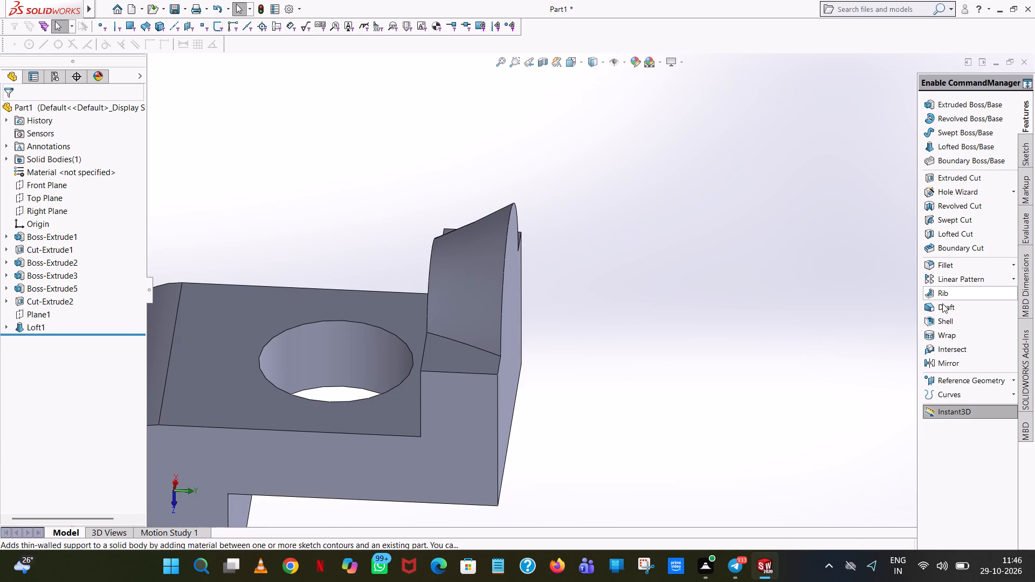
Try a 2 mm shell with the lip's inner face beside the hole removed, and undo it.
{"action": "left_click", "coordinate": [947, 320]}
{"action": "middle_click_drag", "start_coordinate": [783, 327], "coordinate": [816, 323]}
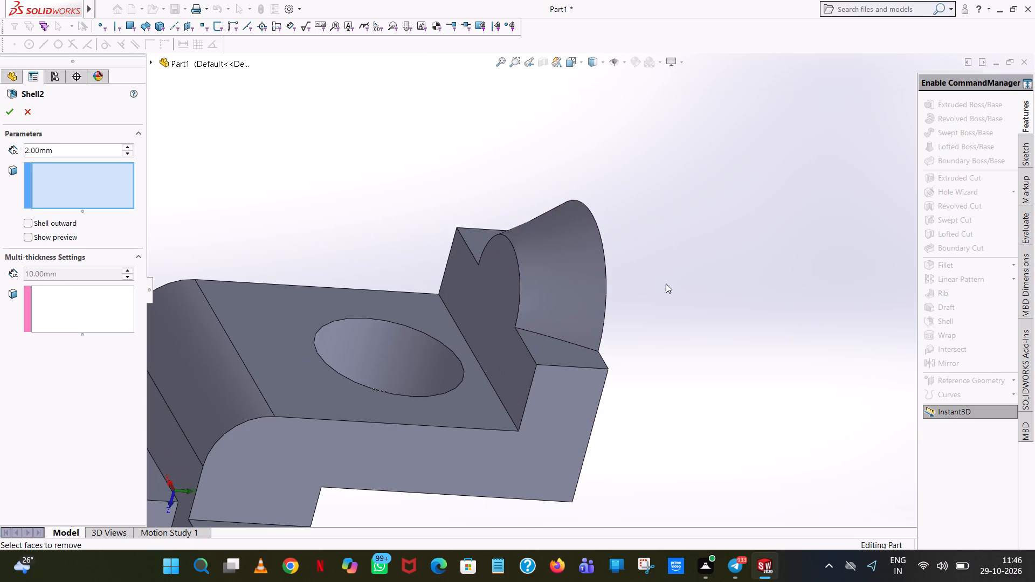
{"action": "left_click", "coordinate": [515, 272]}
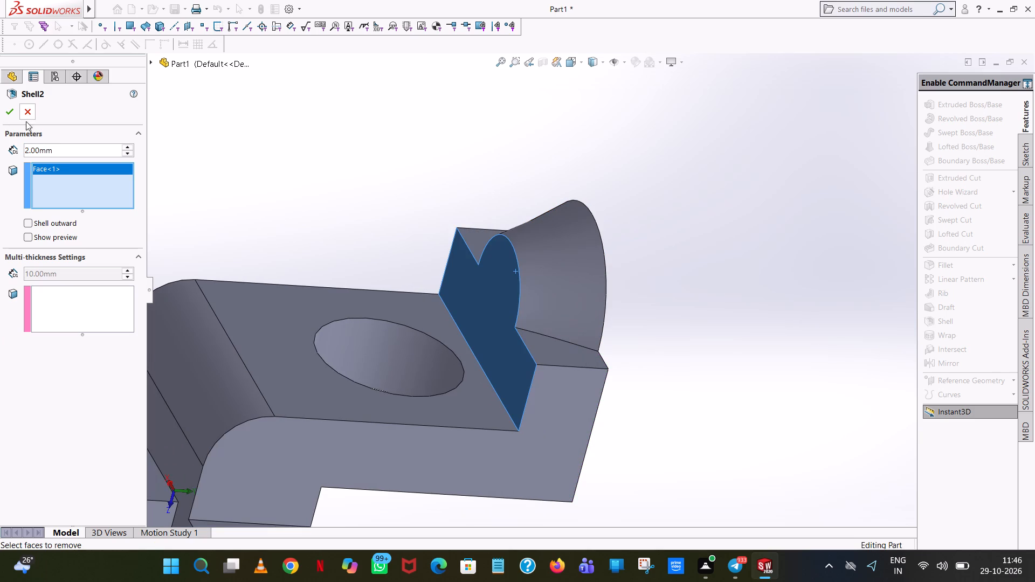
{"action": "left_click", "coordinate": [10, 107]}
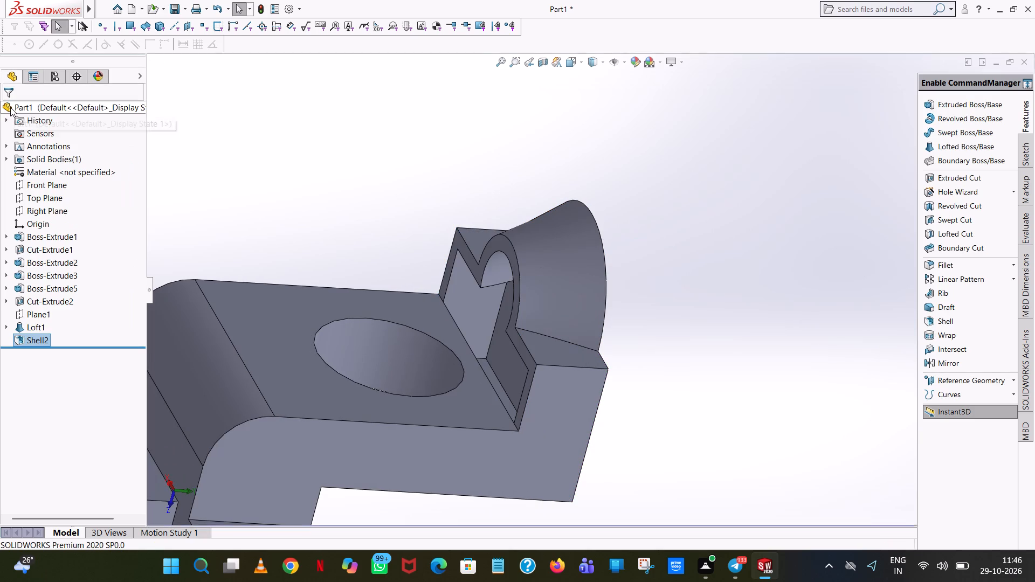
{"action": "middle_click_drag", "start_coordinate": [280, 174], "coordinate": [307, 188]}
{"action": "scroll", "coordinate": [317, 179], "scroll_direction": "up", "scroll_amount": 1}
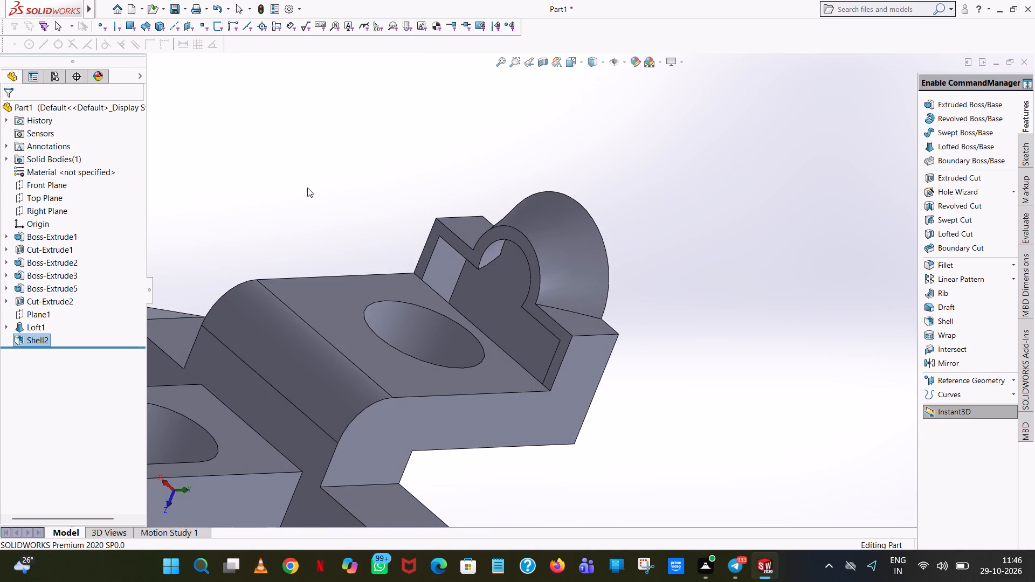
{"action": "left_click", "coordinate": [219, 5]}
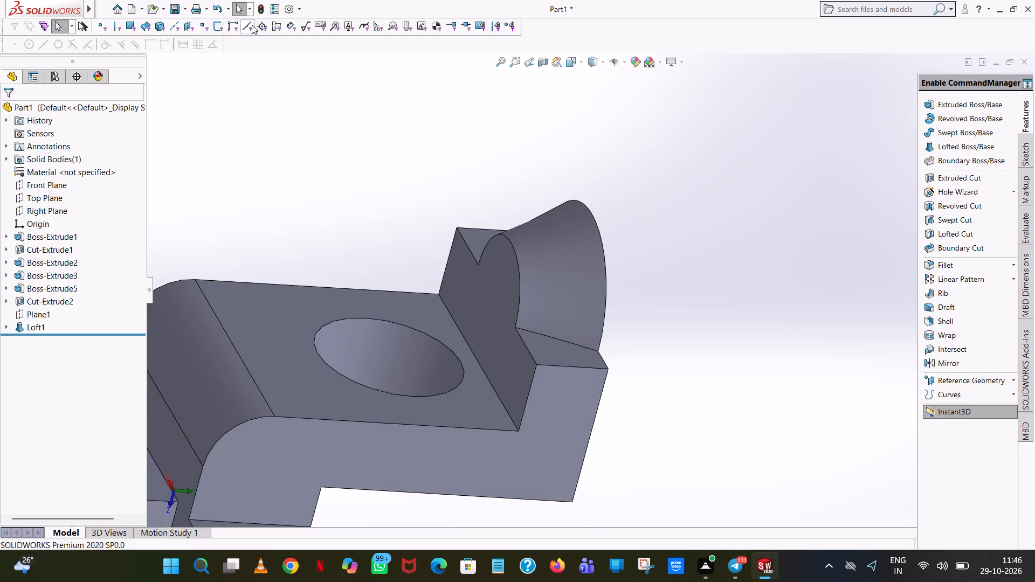
Change the whole part's appearance colour to the standard light grey swatch with red and green at 192.
{"action": "middle_click_drag", "start_coordinate": [710, 304], "coordinate": [634, 306]}
{"action": "scroll", "coordinate": [634, 306], "scroll_direction": "up", "scroll_amount": 5}
{"action": "middle_click_drag", "start_coordinate": [634, 306], "coordinate": [748, 272]}
{"action": "scroll", "coordinate": [634, 306], "scroll_direction": "up", "scroll_amount": 1}
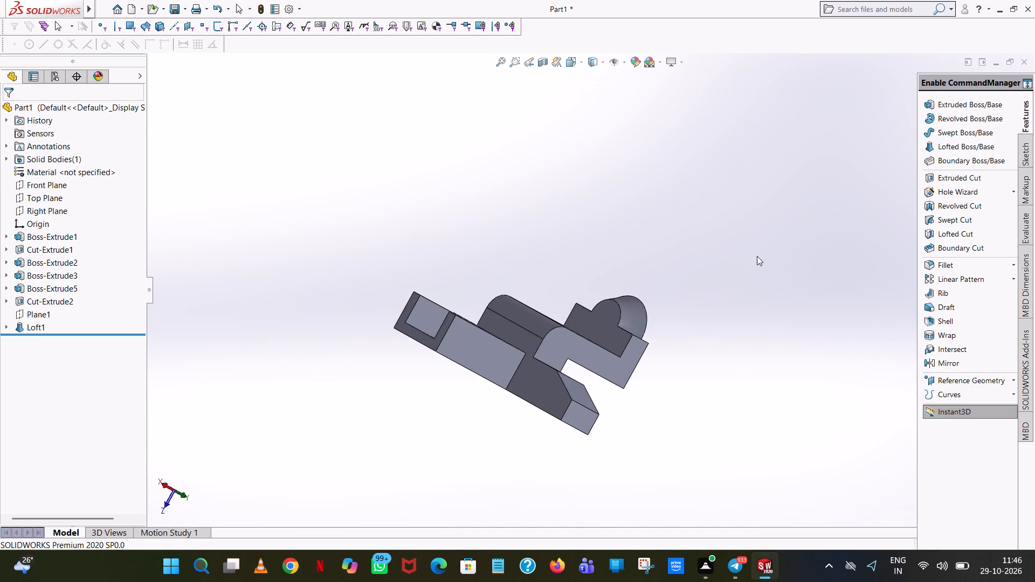
{"action": "scroll", "coordinate": [757, 256], "scroll_direction": "up", "scroll_amount": 1}
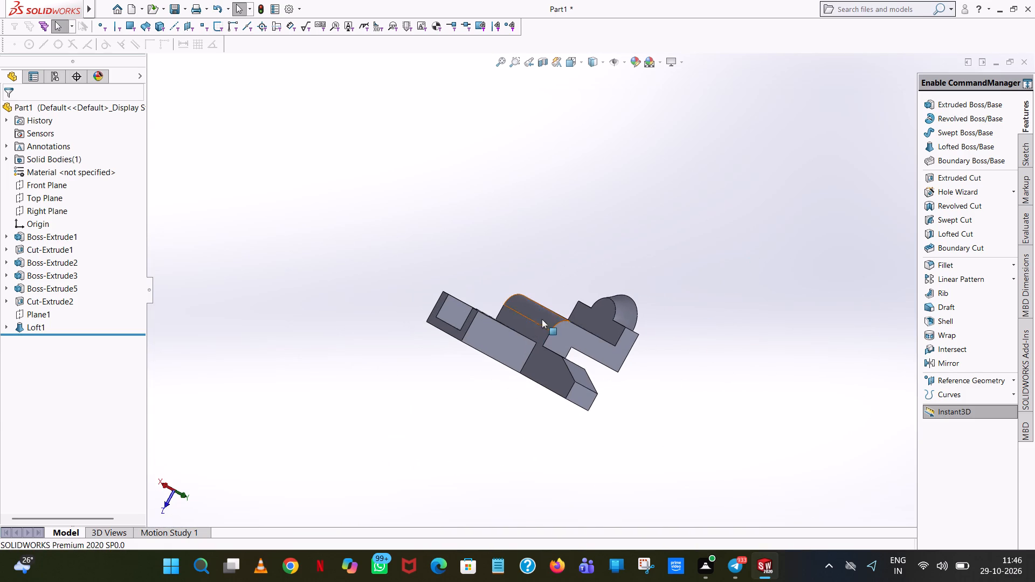
{"action": "right_click", "coordinate": [536, 355]}
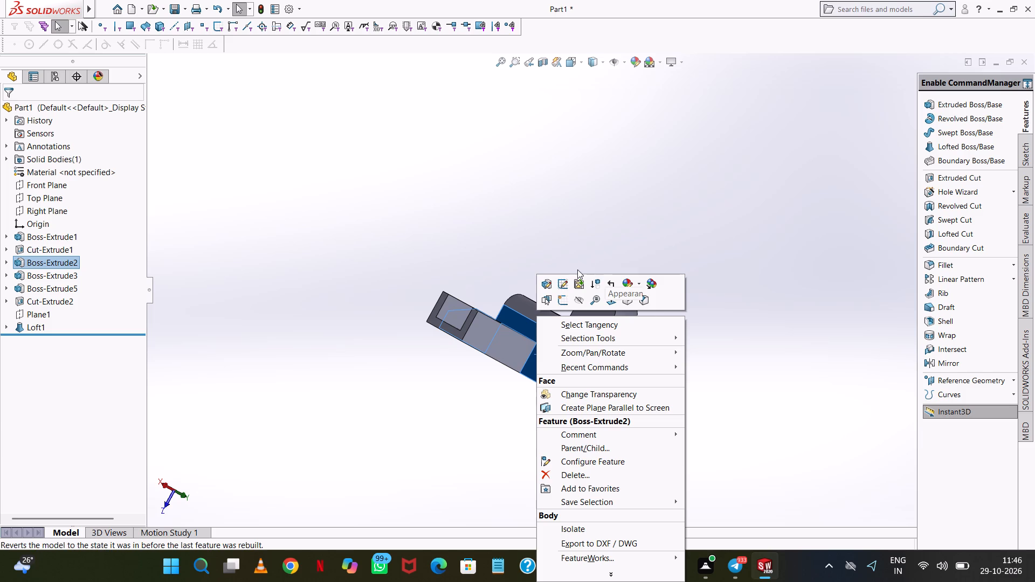
{"action": "left_click", "coordinate": [625, 282]}
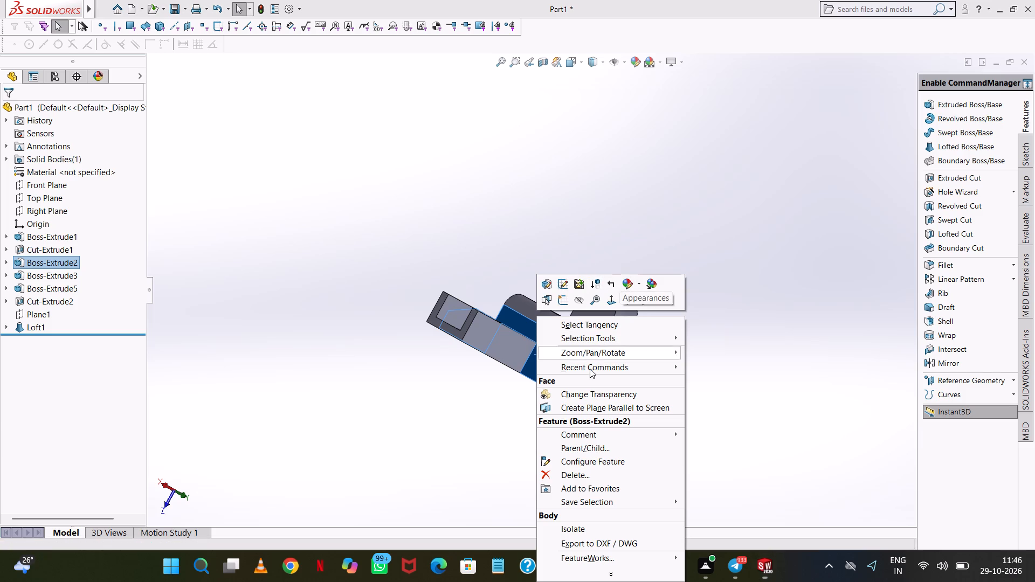
{"action": "left_click", "coordinate": [626, 285]}
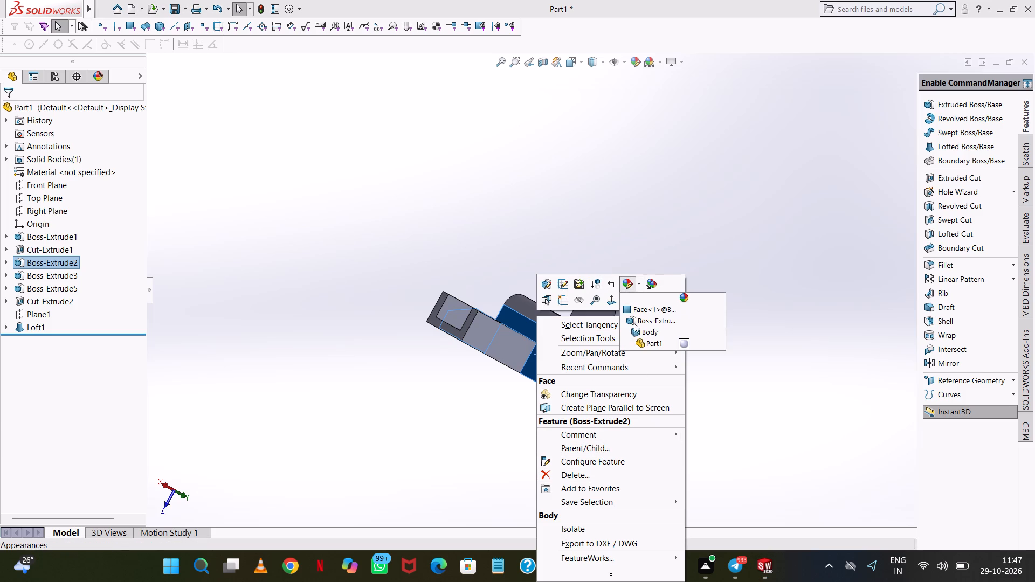
{"action": "left_click", "coordinate": [643, 345]}
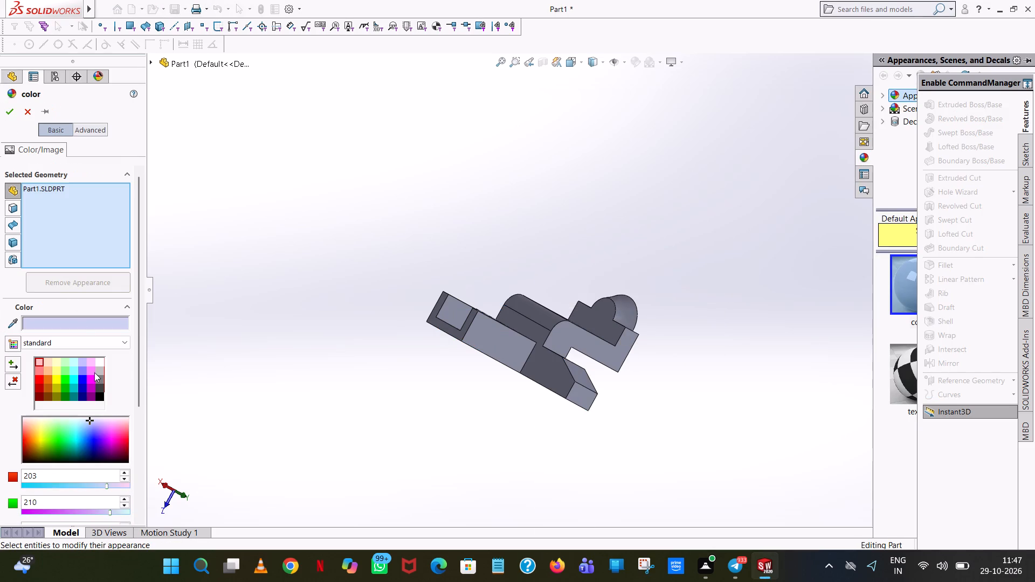
{"action": "left_click", "coordinate": [98, 373]}
{"action": "left_click", "coordinate": [8, 115]}
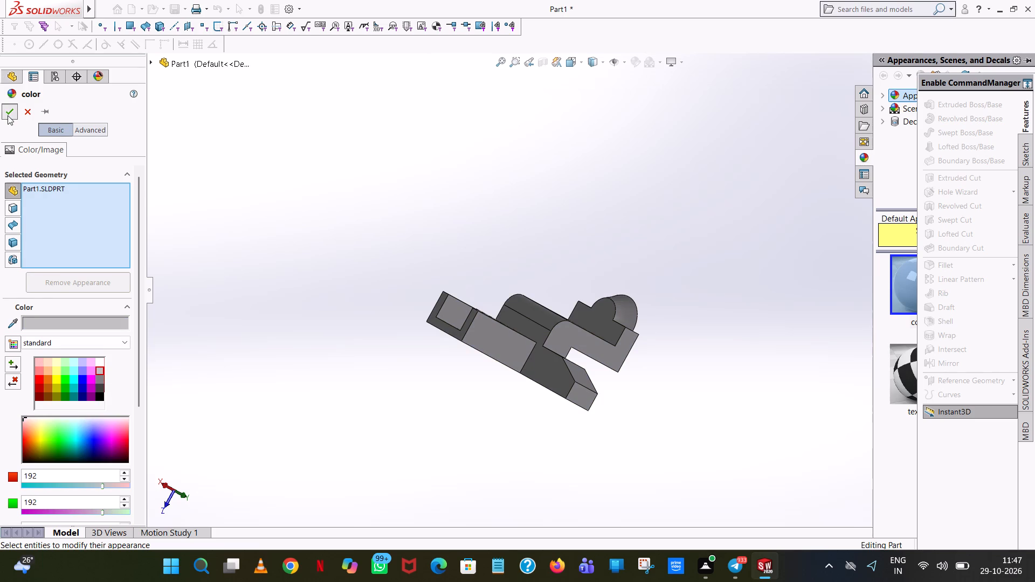
{"action": "left_click", "coordinate": [468, 210]}
{"action": "middle_click_drag", "start_coordinate": [466, 212], "coordinate": [394, 225]}
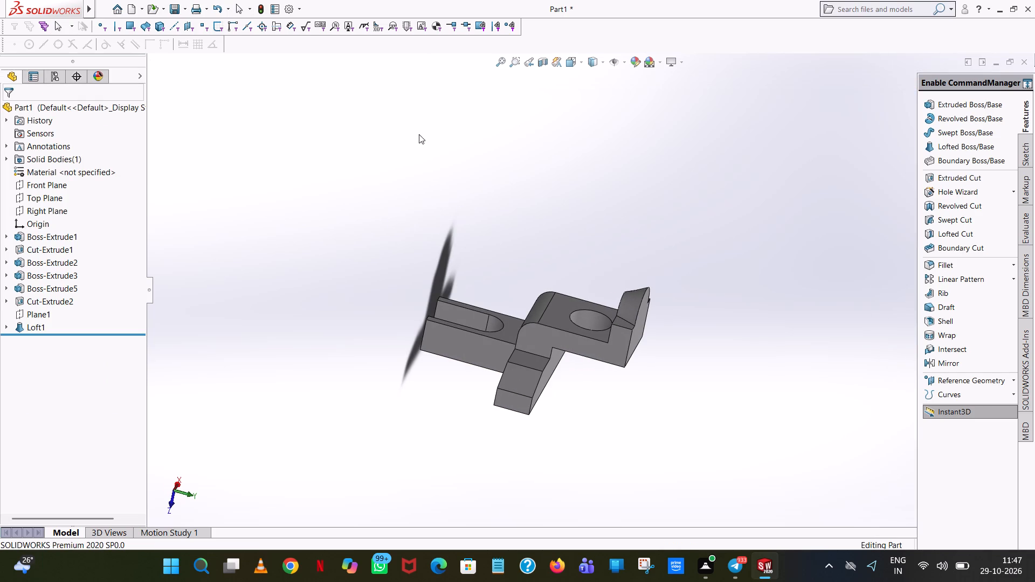
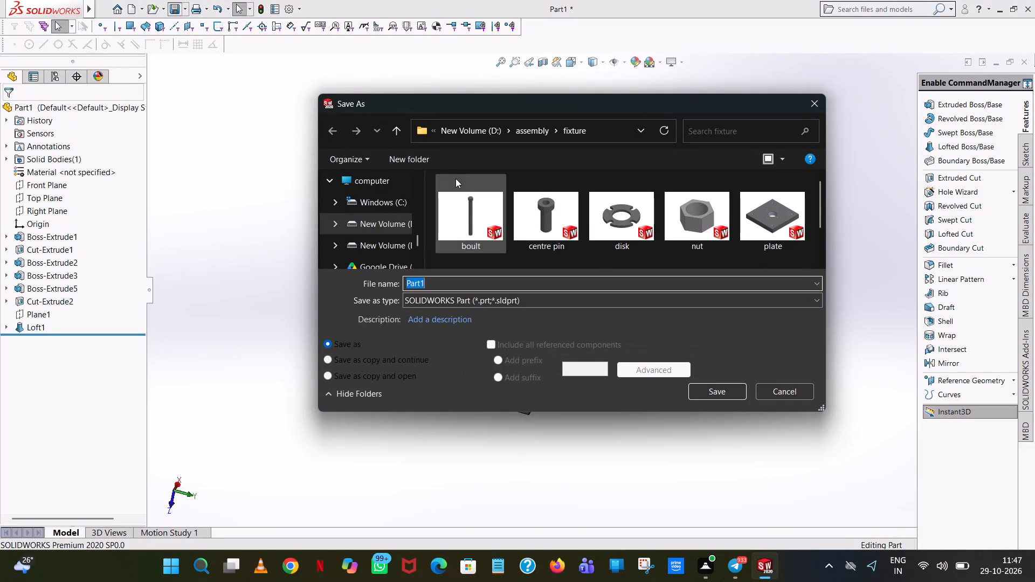
Save the part as "slotted bracket" in the "fuji new design" folder on New Volume (D:).
{"action": "left_click", "coordinate": [395, 137]}
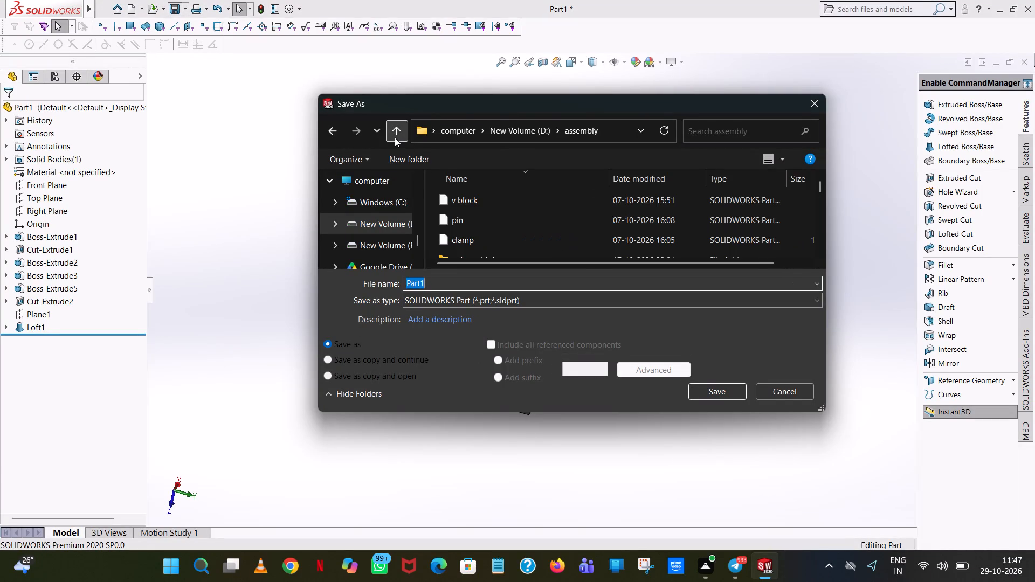
{"action": "left_click", "coordinate": [395, 137]}
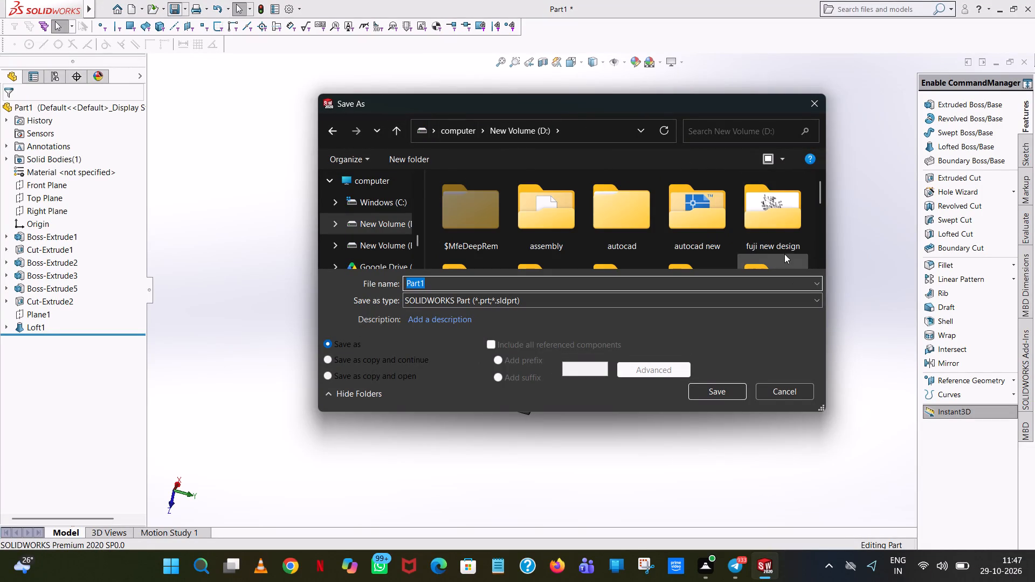
{"action": "double_click", "coordinate": [764, 217]}
{"action": "double_click", "coordinate": [510, 287]}
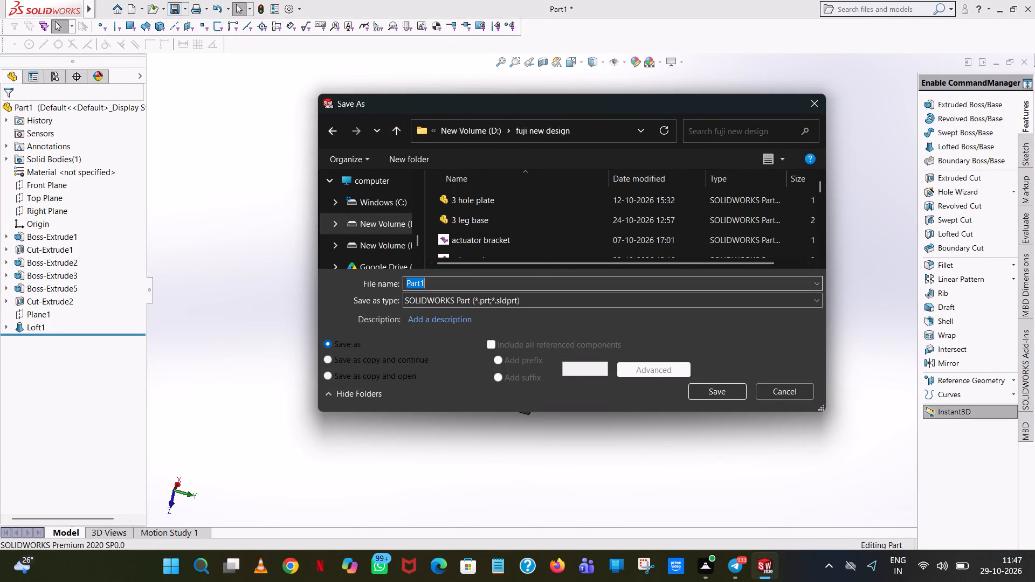
{"action": "type", "text": "slotted"}
{"action": "key", "text": "space"}
{"action": "type", "text": "bracket"}
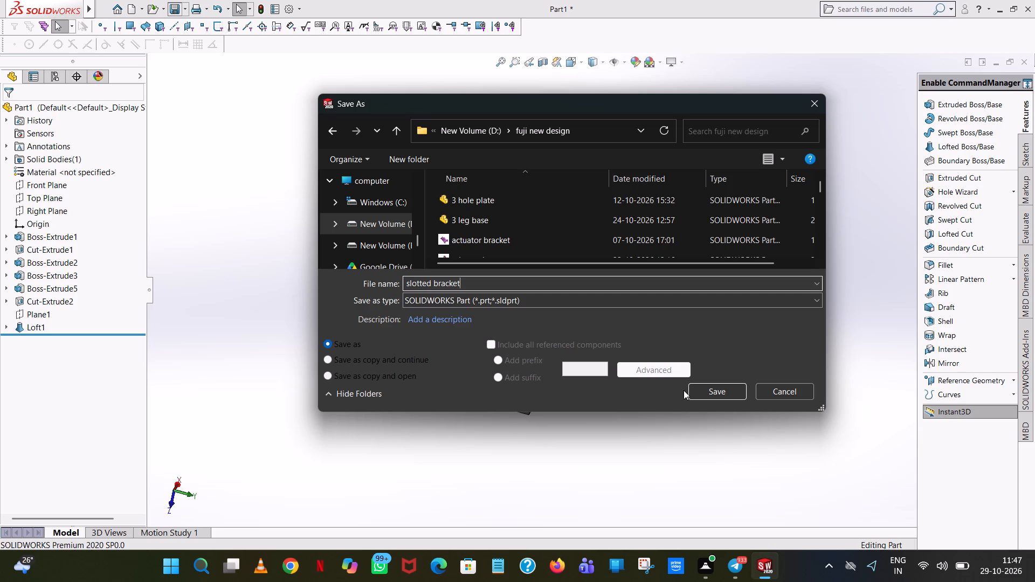
{"action": "left_click", "coordinate": [719, 396]}
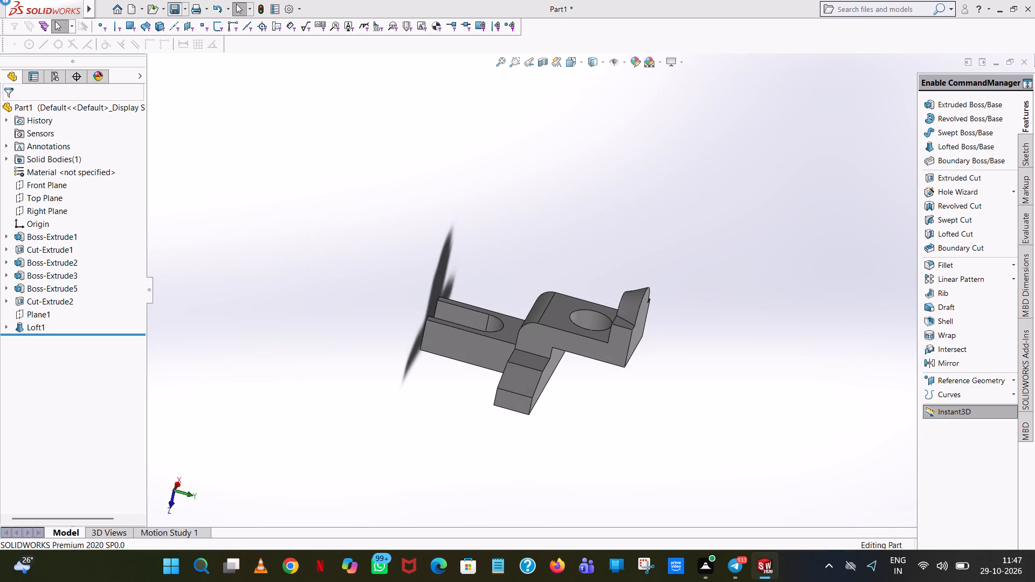
Save a PDF copy named "slotted bracket" in the "fuji new pdf" folder on New Volume (D:).
{"action": "left_click", "coordinate": [186, 9]}
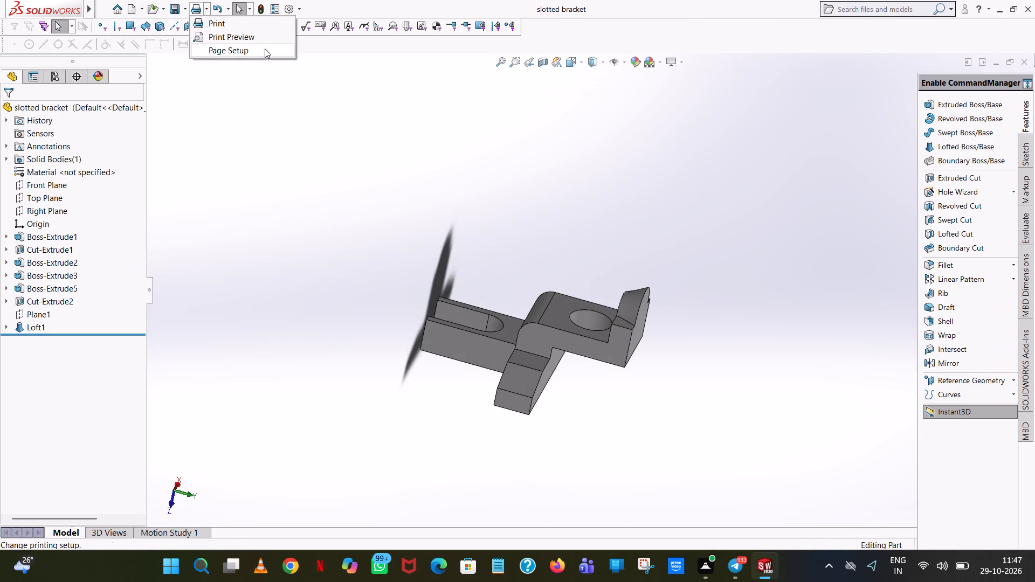
{"action": "left_click", "coordinate": [185, 8]}
{"action": "left_click", "coordinate": [192, 32]}
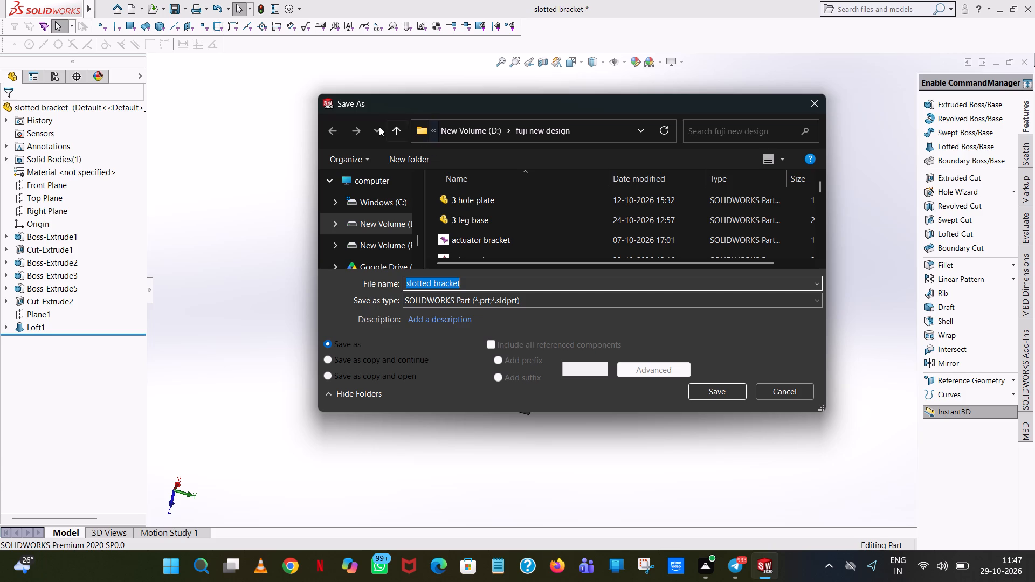
{"action": "left_click", "coordinate": [403, 126]}
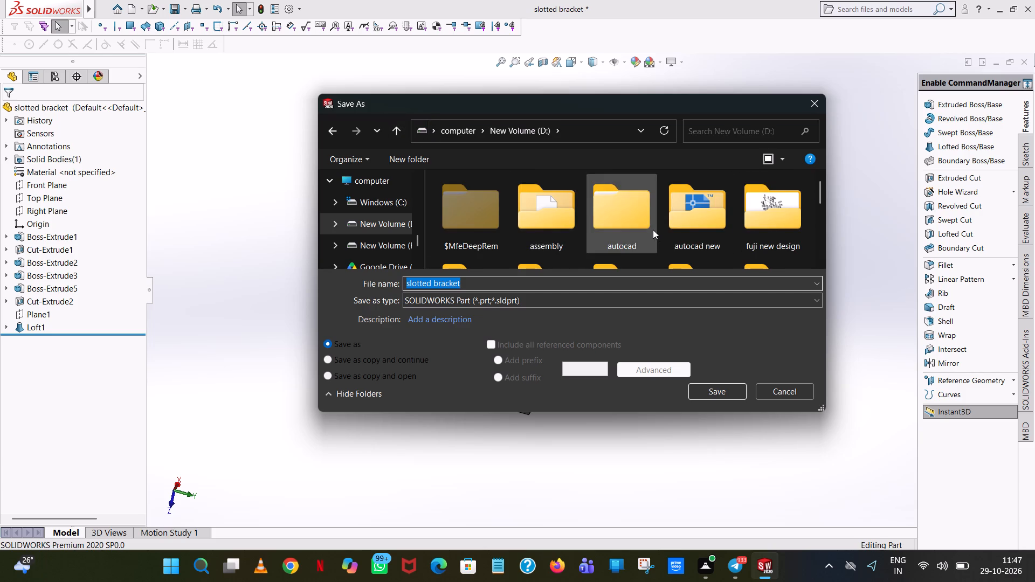
{"action": "scroll", "coordinate": [653, 230], "scroll_direction": "down", "scroll_amount": 1}
{"action": "double_click", "coordinate": [472, 248]}
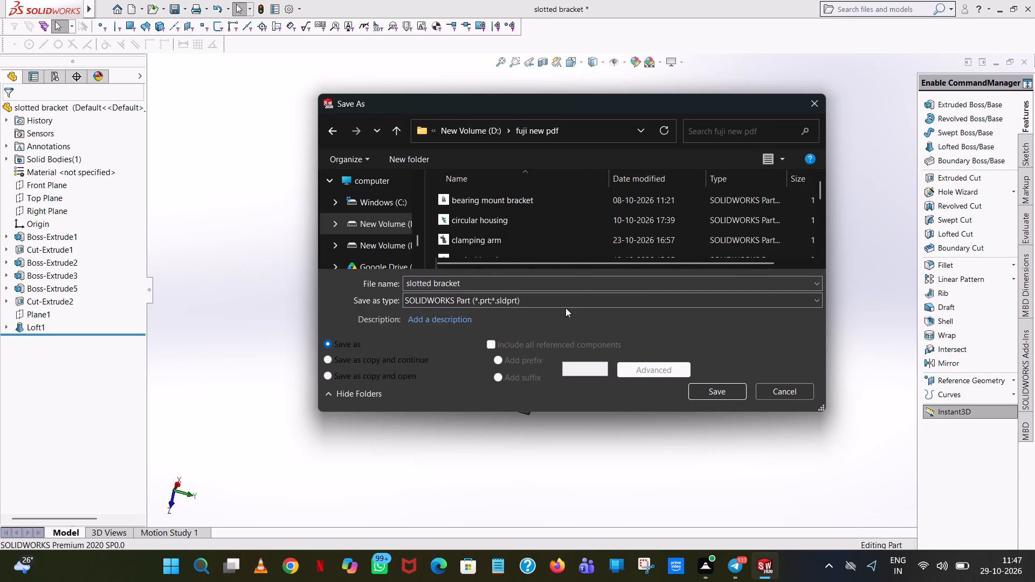
{"action": "left_click", "coordinate": [565, 304]}
{"action": "left_click", "coordinate": [541, 81]}
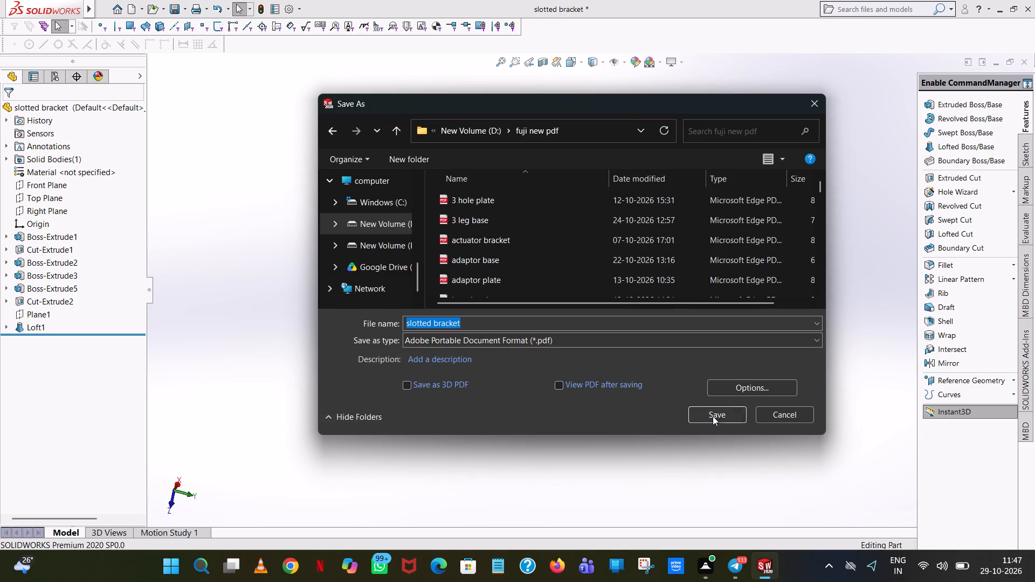
{"action": "left_click", "coordinate": [713, 416]}
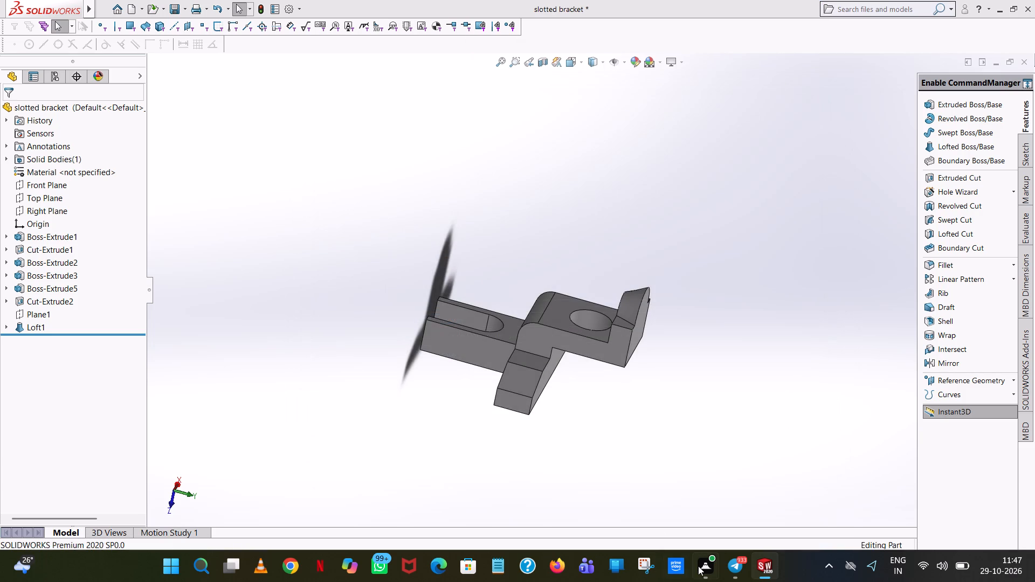